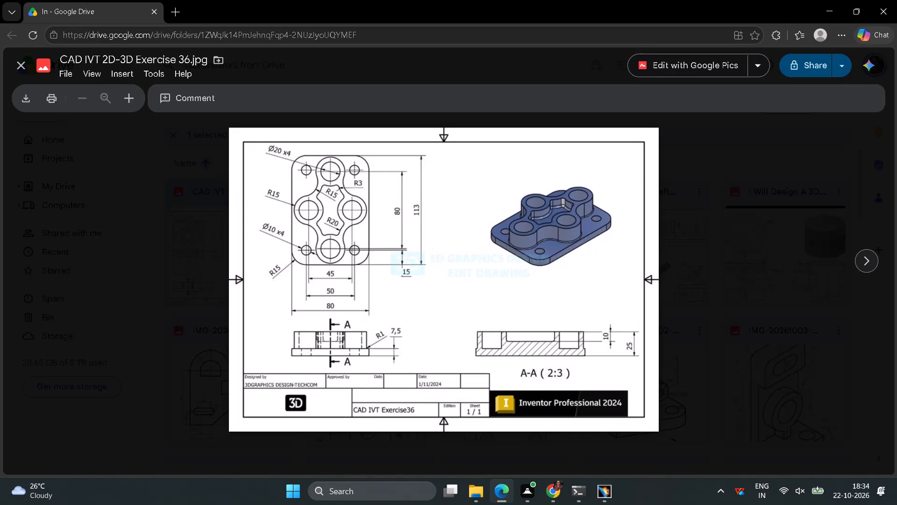
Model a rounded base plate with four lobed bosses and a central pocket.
Switch to CATIA and start recording a macro in Product1.CATProduct with CATScript as the language.
left_click(603, 491)
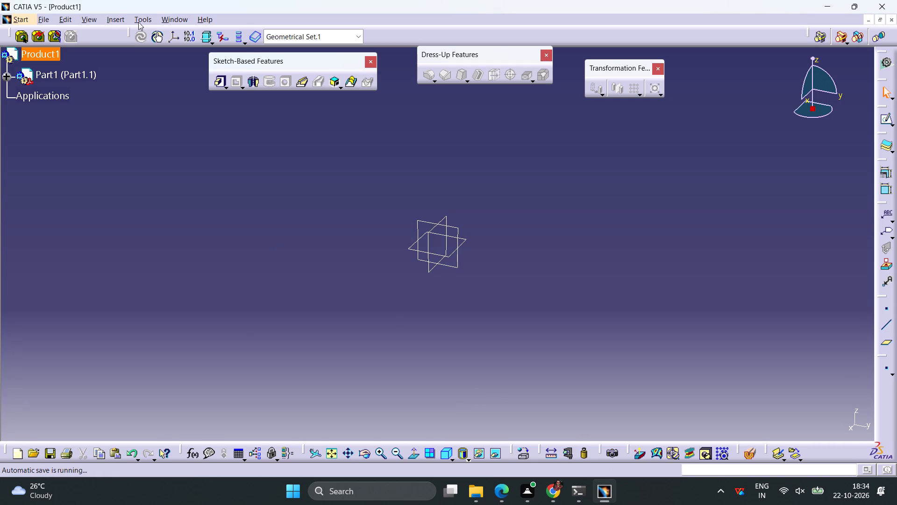
left_click(138, 22)
left_click(323, 87)
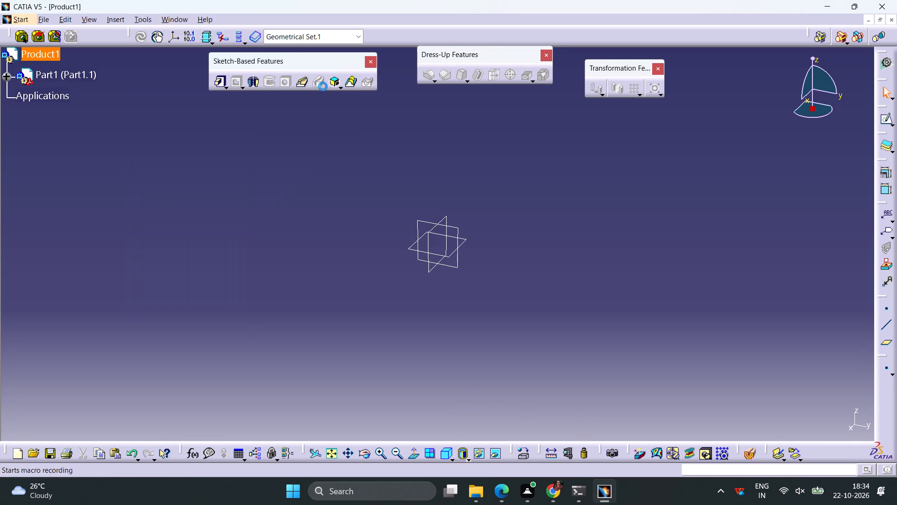
left_click(796, 382)
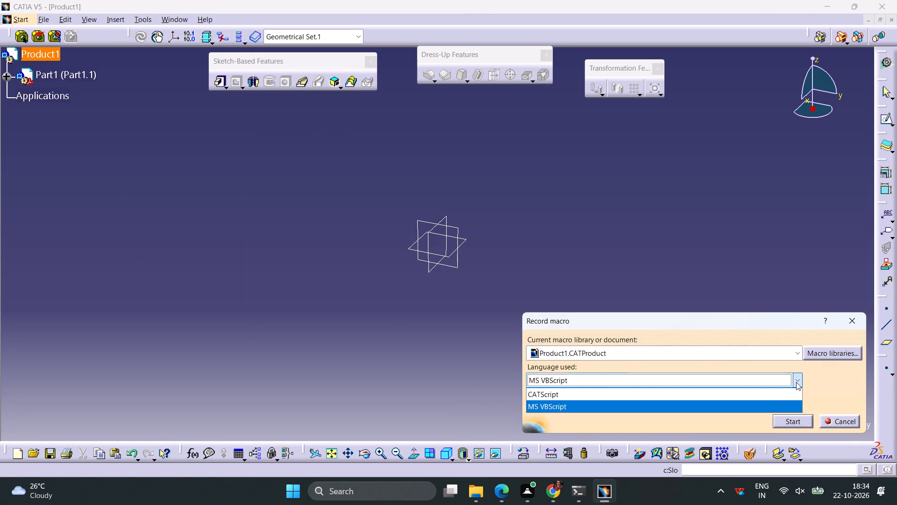
left_click(556, 394)
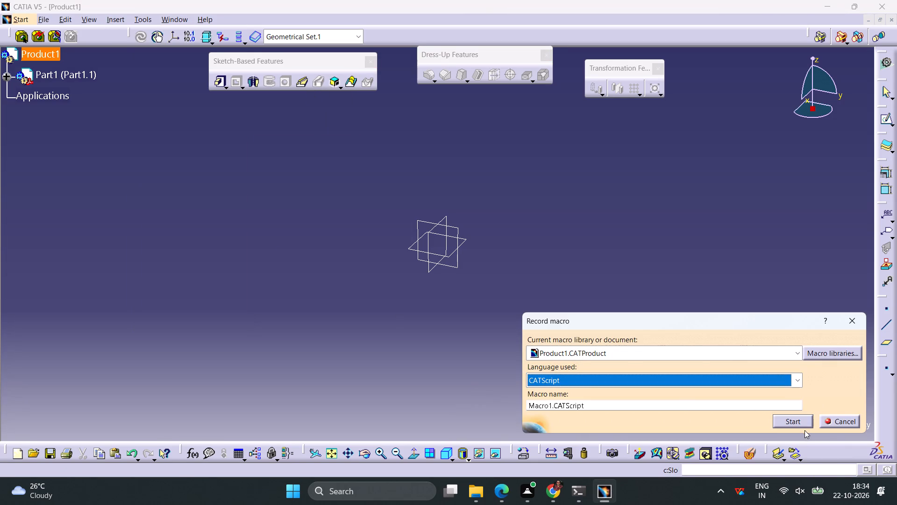
left_click(799, 424)
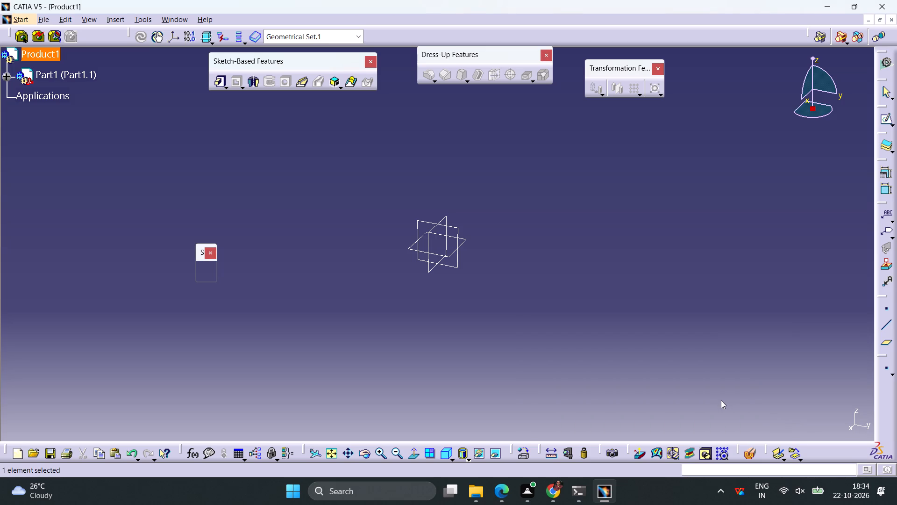
Open a new sketch on the xy plane of Part1.
left_click(459, 229)
left_click(464, 239)
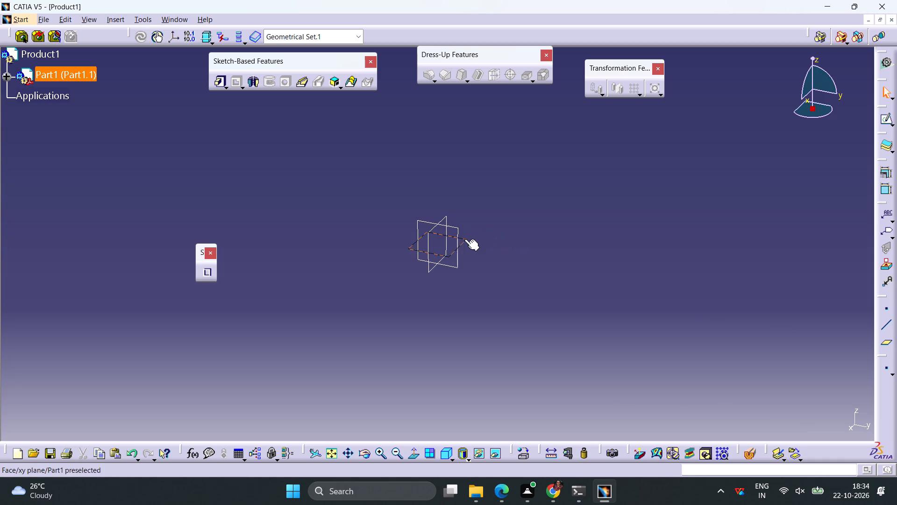
left_click(884, 122)
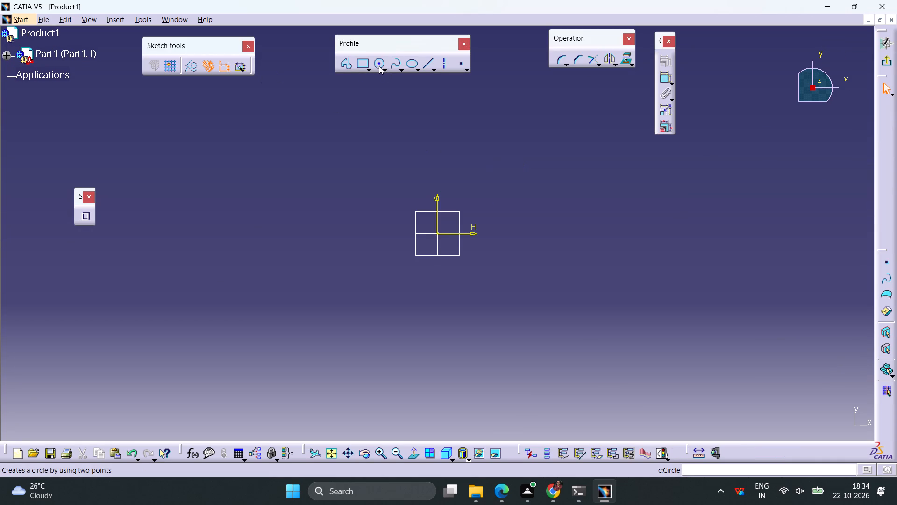
Sketch a centered rectangle about 87 mm wide and 44 mm high around the sketch origin.
left_click(366, 68)
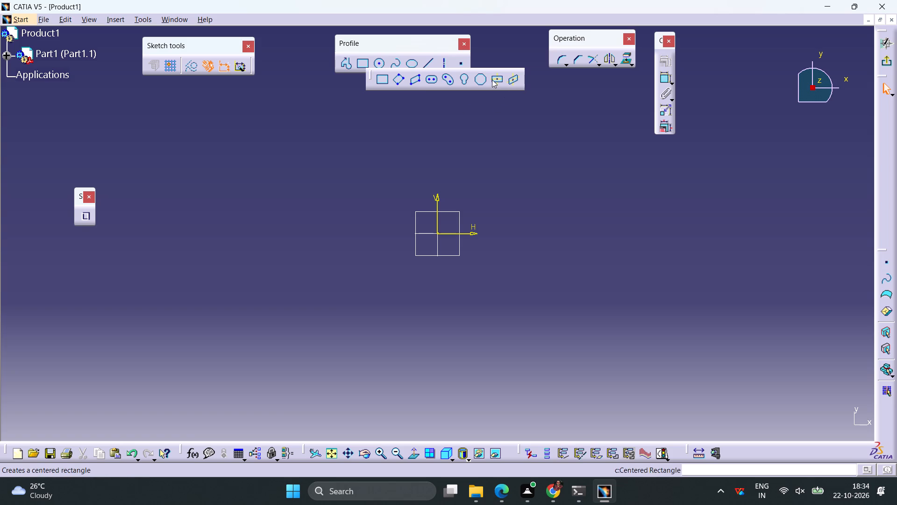
left_click(492, 79)
left_click(437, 233)
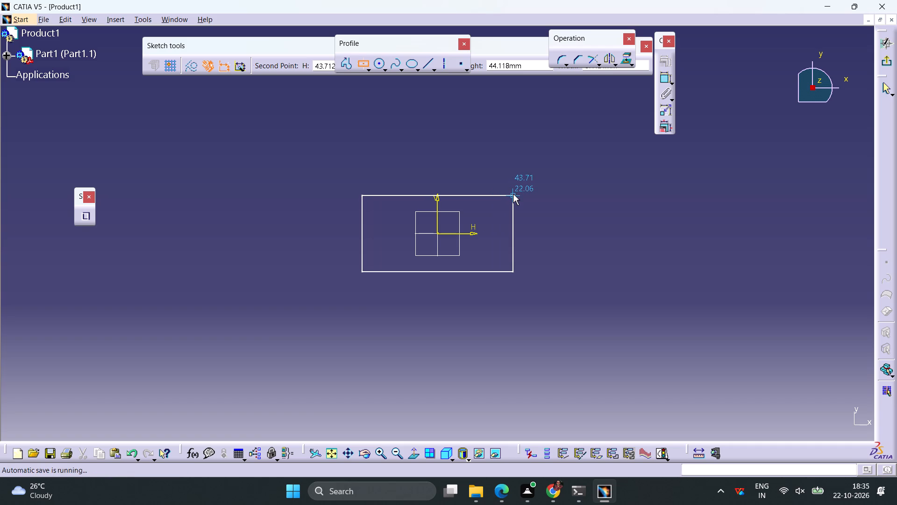
left_click_drag(513, 196, 513, 216)
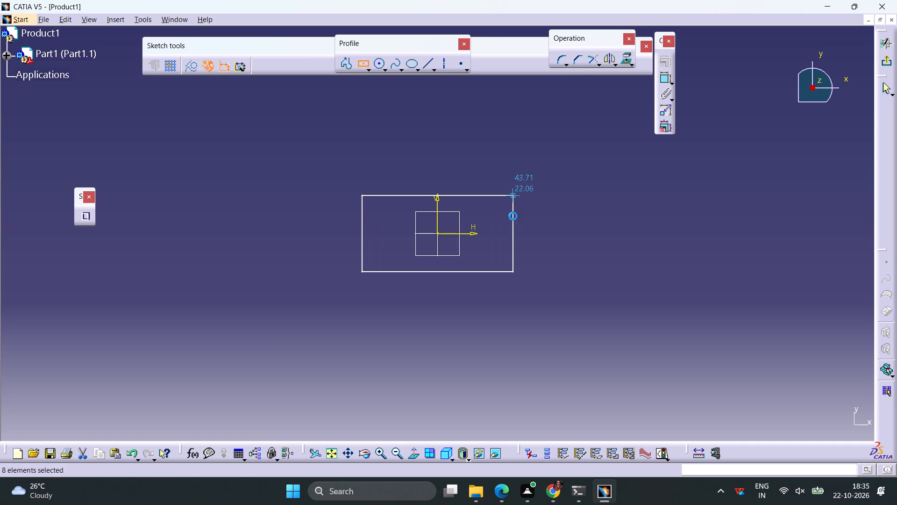
left_click(578, 209)
Dimension the rectangle's vertical side and set its length to 113 mm.
left_click(513, 212)
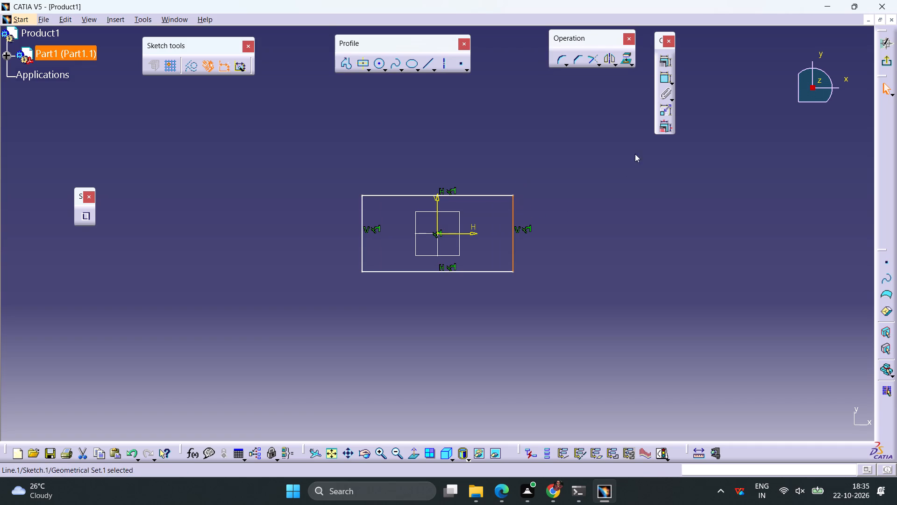
left_click(661, 80)
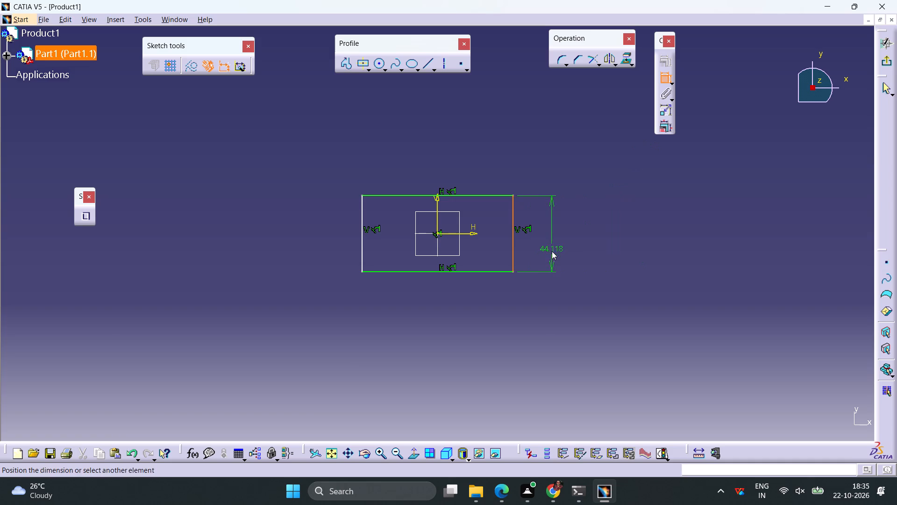
left_click(552, 251)
double_click(549, 250)
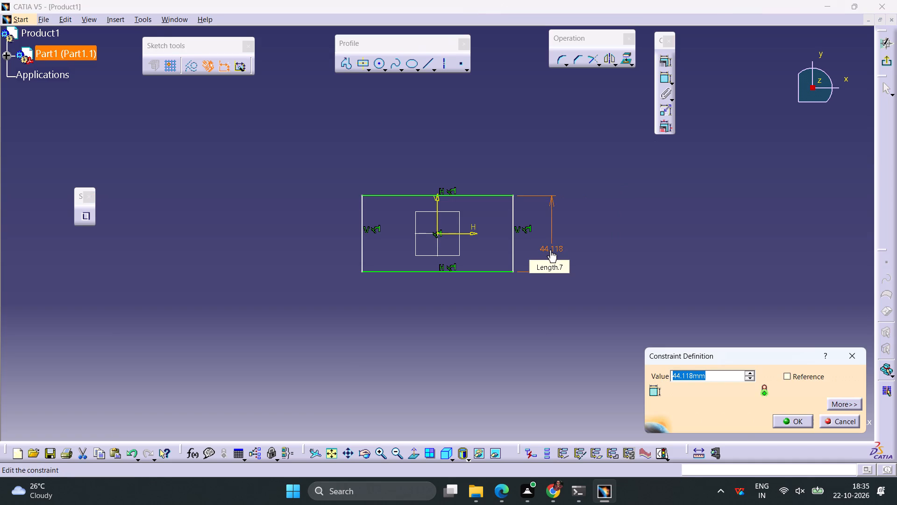
type("113")
key("Return")
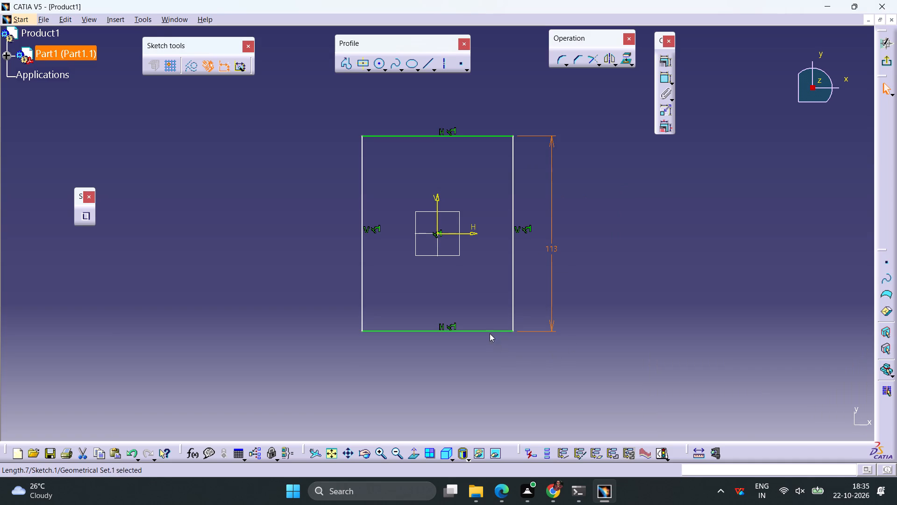
Dimension the rectangle's bottom edge and set its length to 80 mm.
left_click(489, 331)
left_click(667, 82)
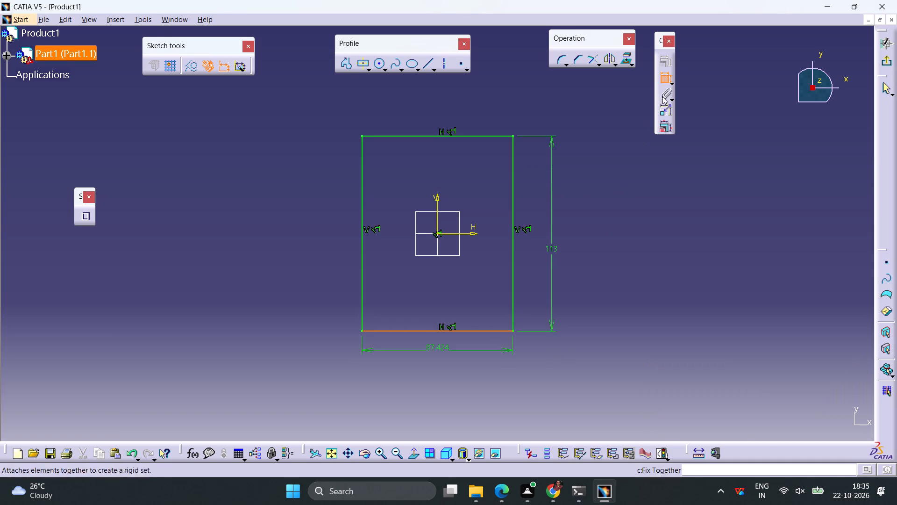
left_click(490, 363)
double_click(490, 362)
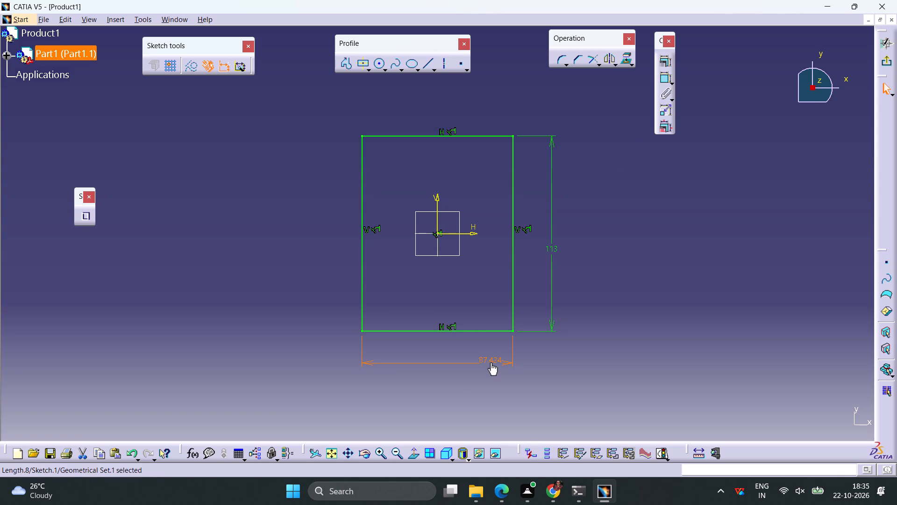
double_click(490, 361)
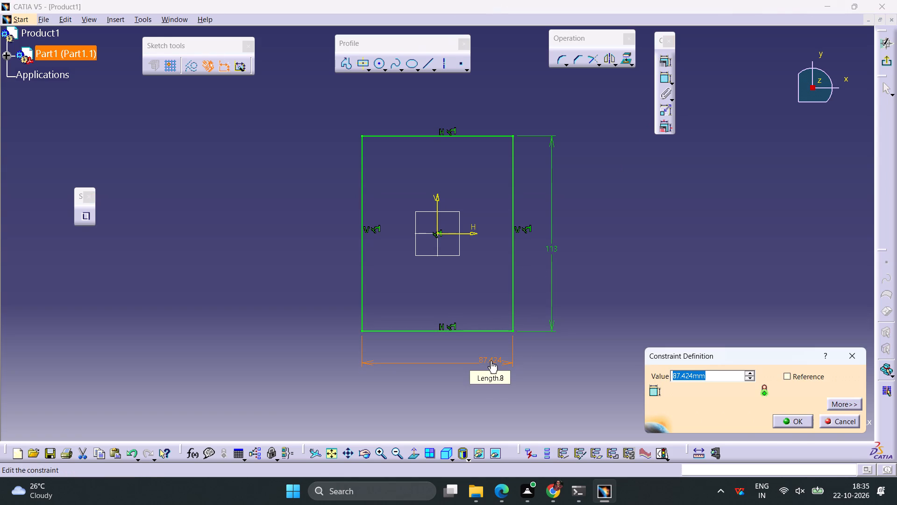
type("80")
key("Return")
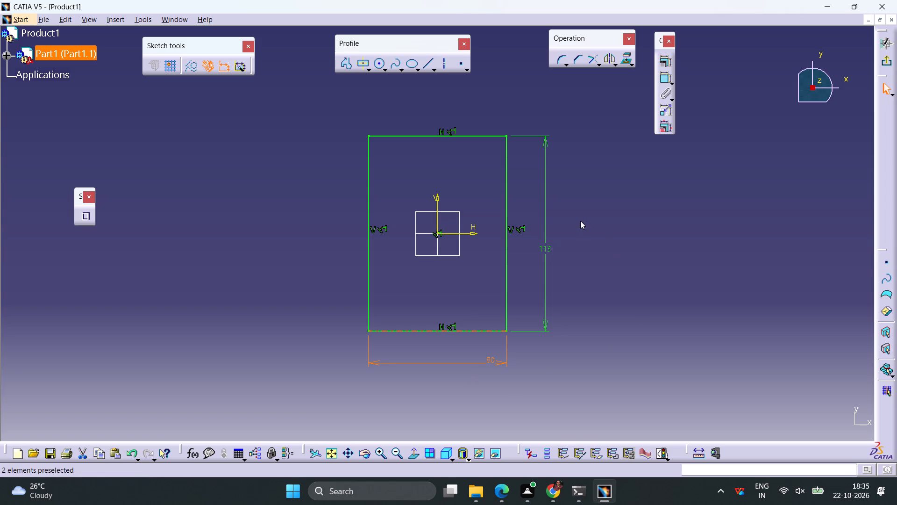
Round the rectangle's upper-right corner, converting the side's length constraint to a distance, and set the corner radius to 15 mm.
left_click(560, 62)
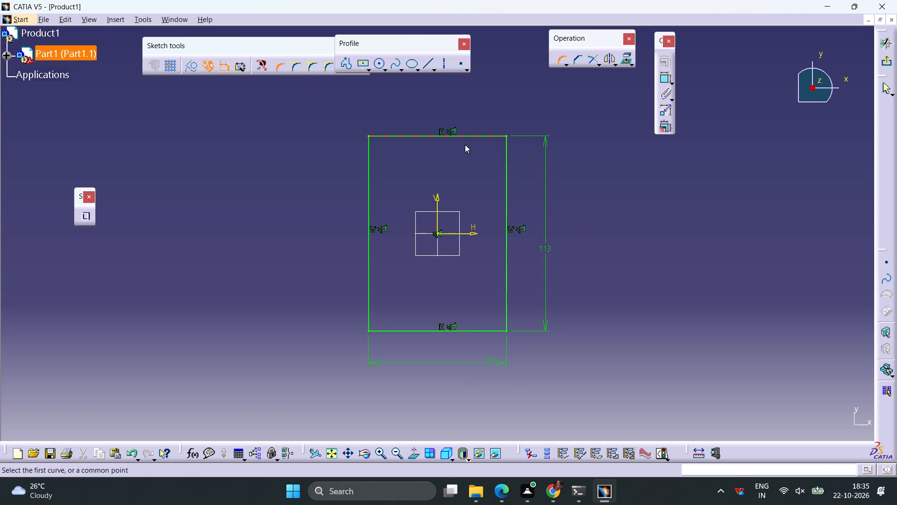
left_click(484, 137)
left_click(505, 147)
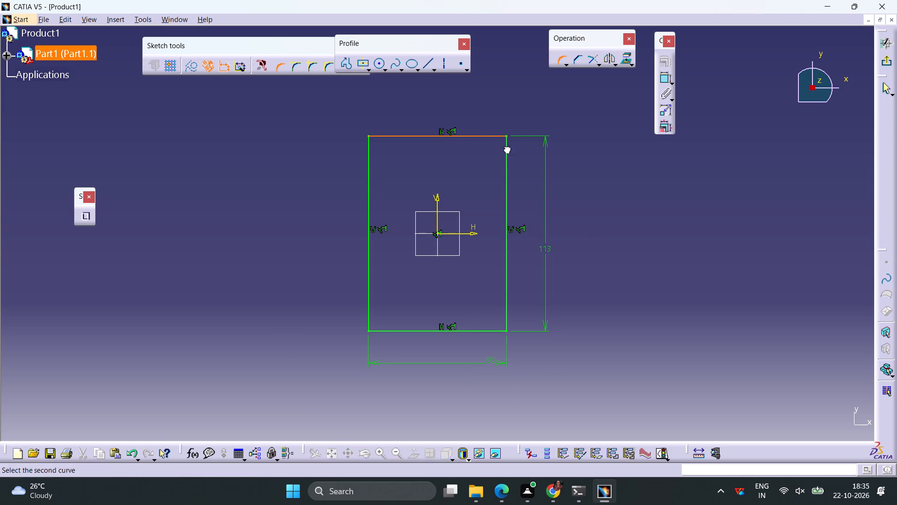
left_click(506, 147)
left_click(497, 146)
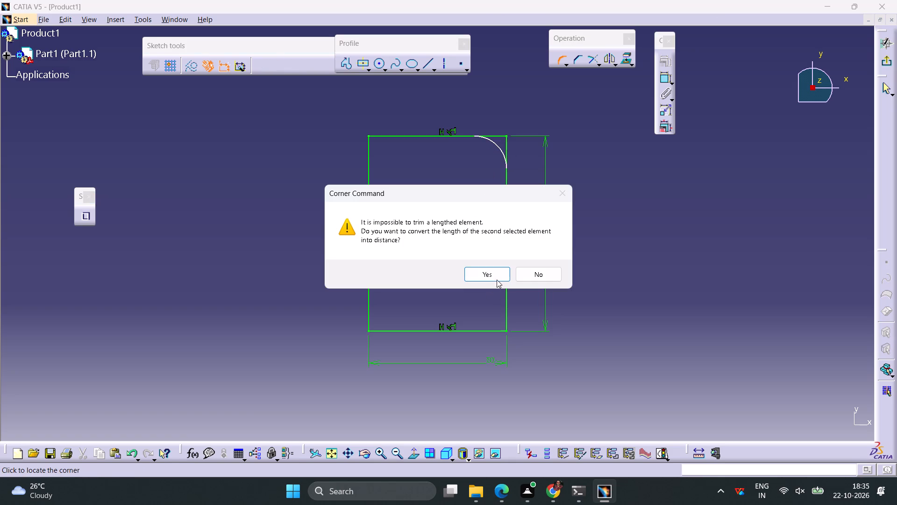
left_click(496, 277)
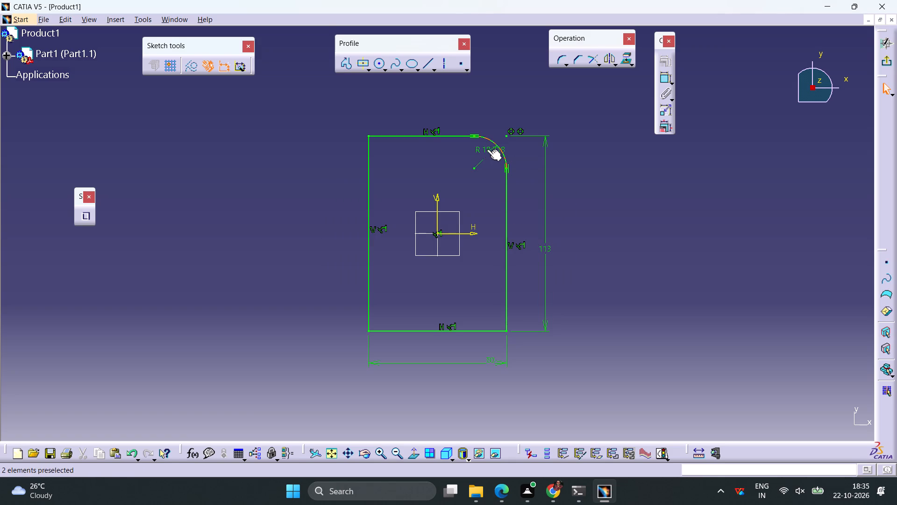
double_click(487, 149)
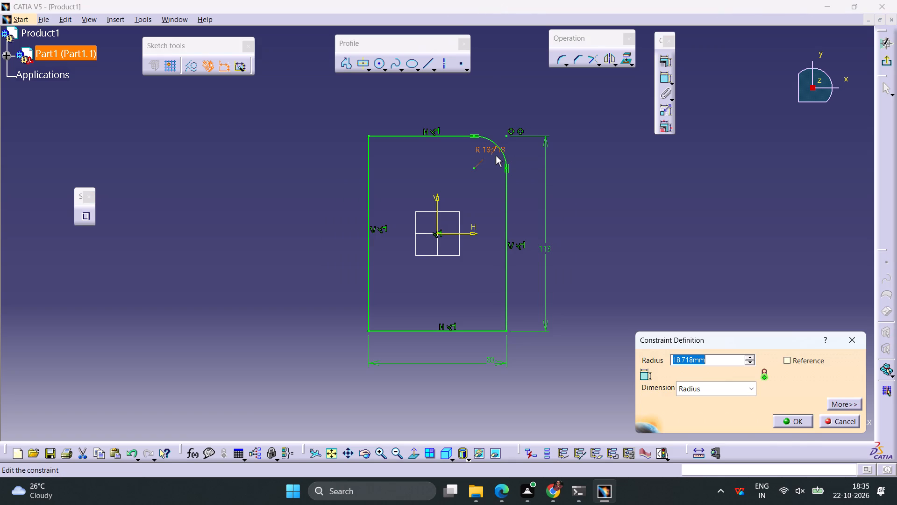
type("15")
key("Return")
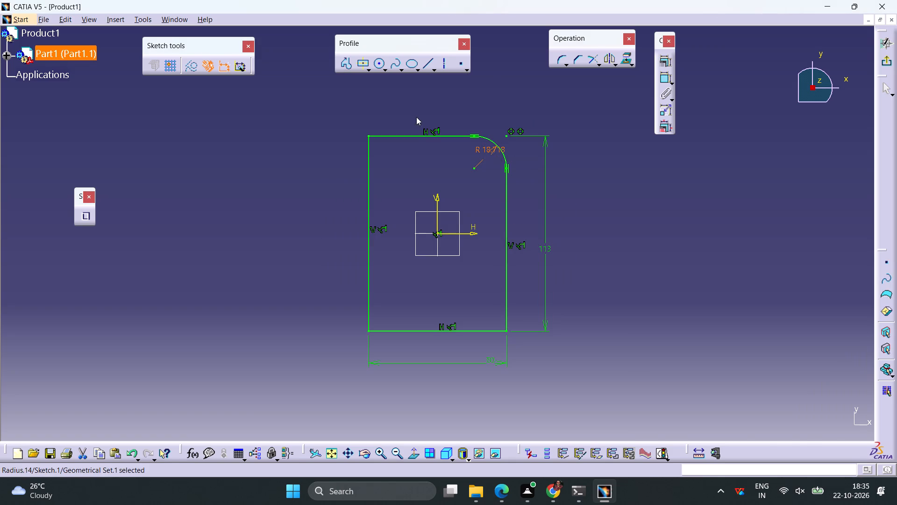
Round the rectangle's upper-left, lower-left and lower-right corners with radii of about 17.7, 17.1 and 19.3 mm, converting length constraints where needed.
left_click(560, 60)
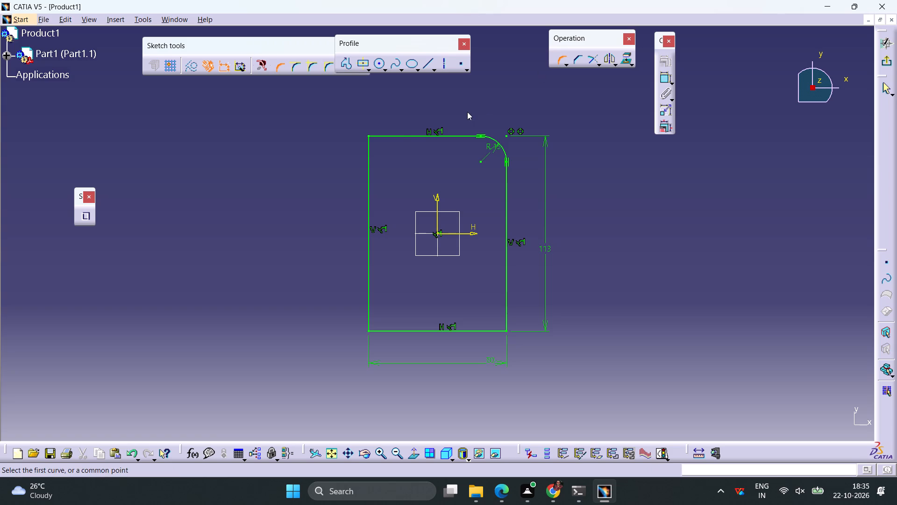
left_click(382, 136)
left_click(367, 151)
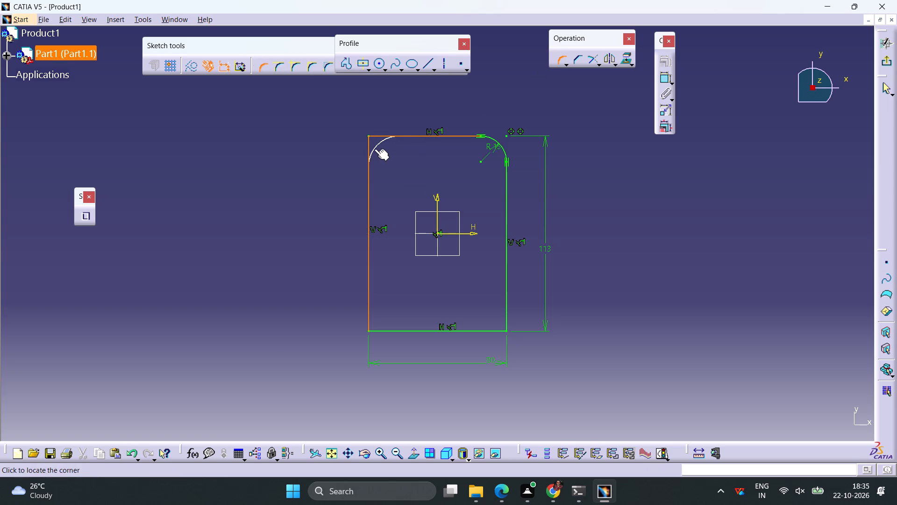
left_click(374, 149)
left_click(368, 315)
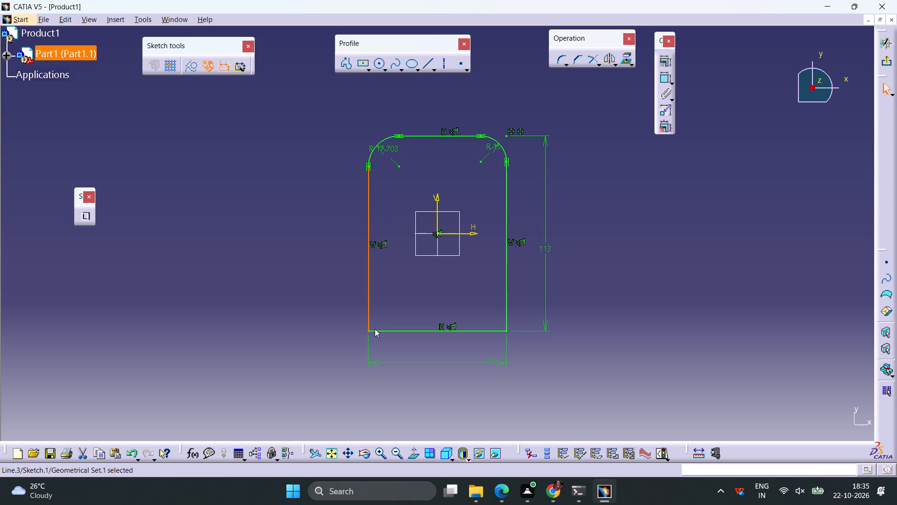
left_click(379, 331)
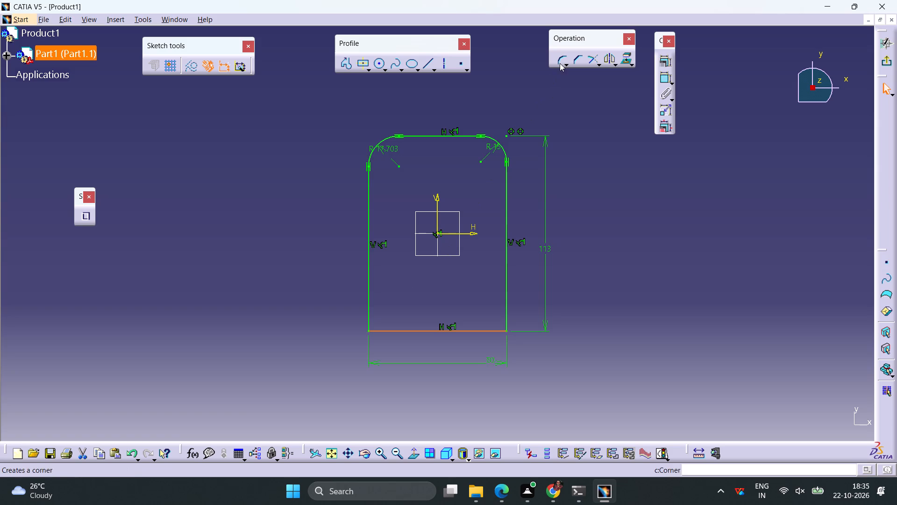
left_click(560, 63)
left_click(368, 317)
left_click(376, 320)
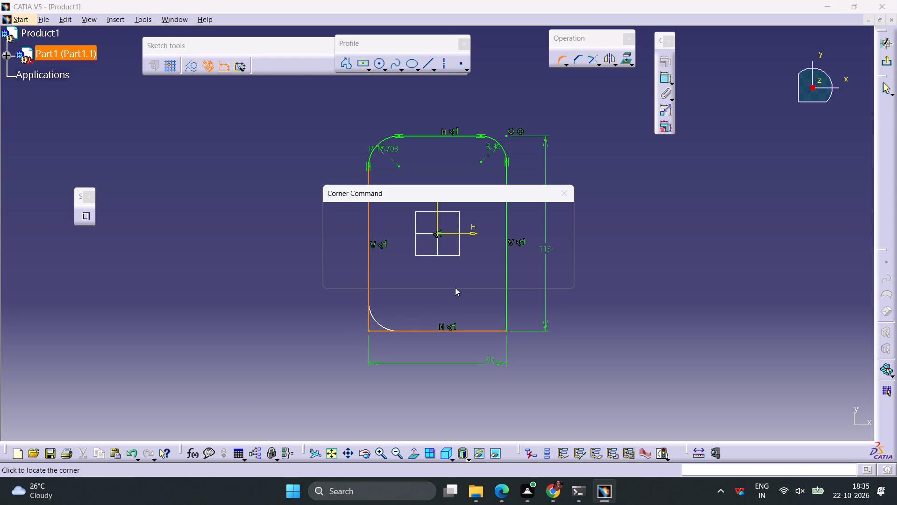
left_click(477, 279)
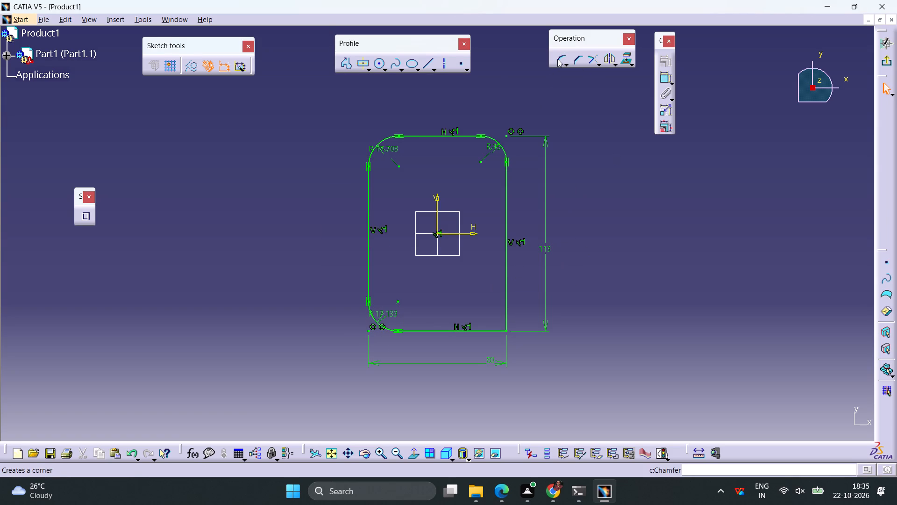
left_click(557, 59)
left_click(495, 330)
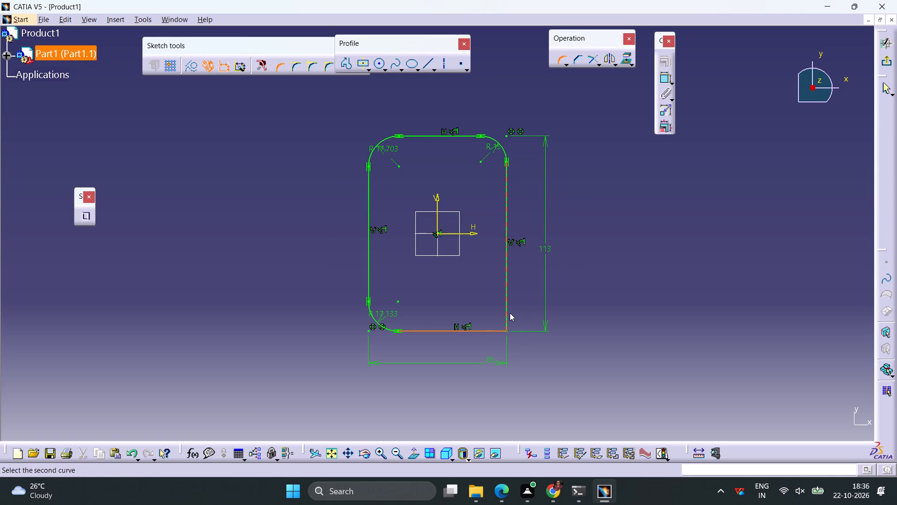
left_click(506, 315)
left_click(499, 318)
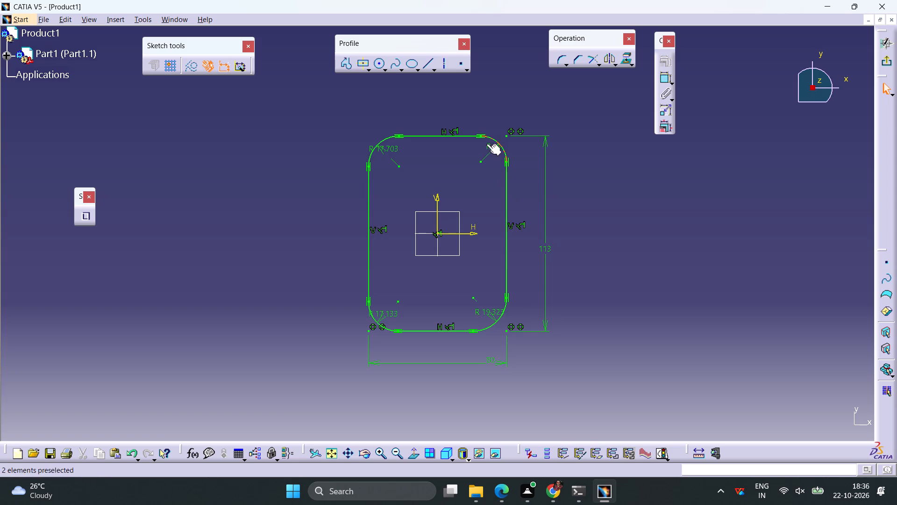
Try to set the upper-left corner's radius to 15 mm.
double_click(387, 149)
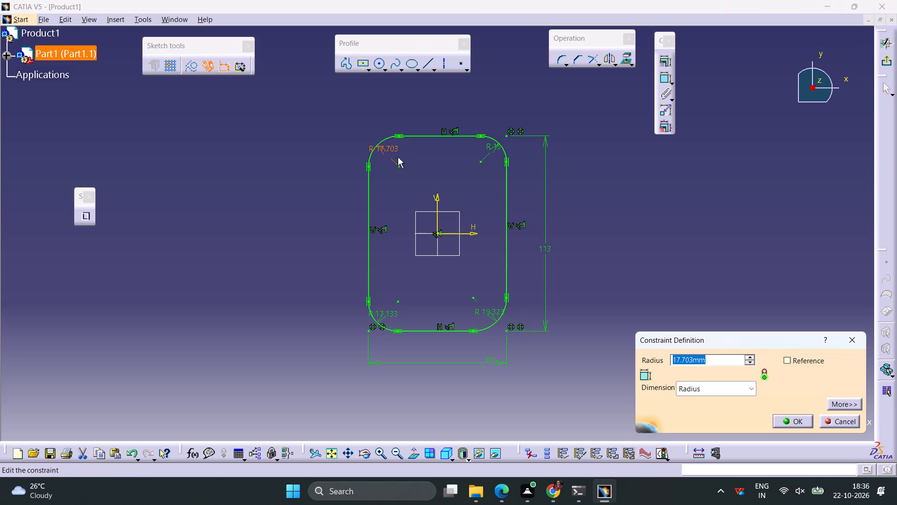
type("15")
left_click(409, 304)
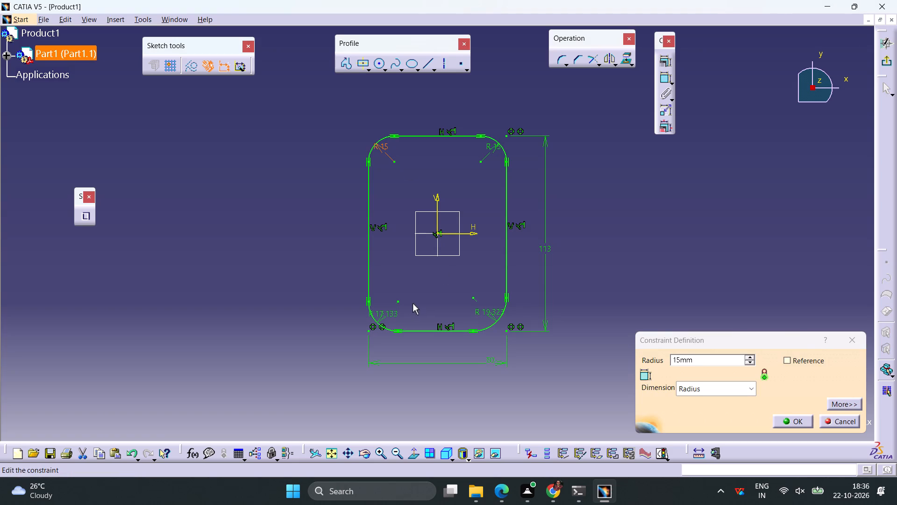
Set the radii of the rectangle's lower-left, upper-left and lower-right corners to 15 mm each.
double_click(389, 315)
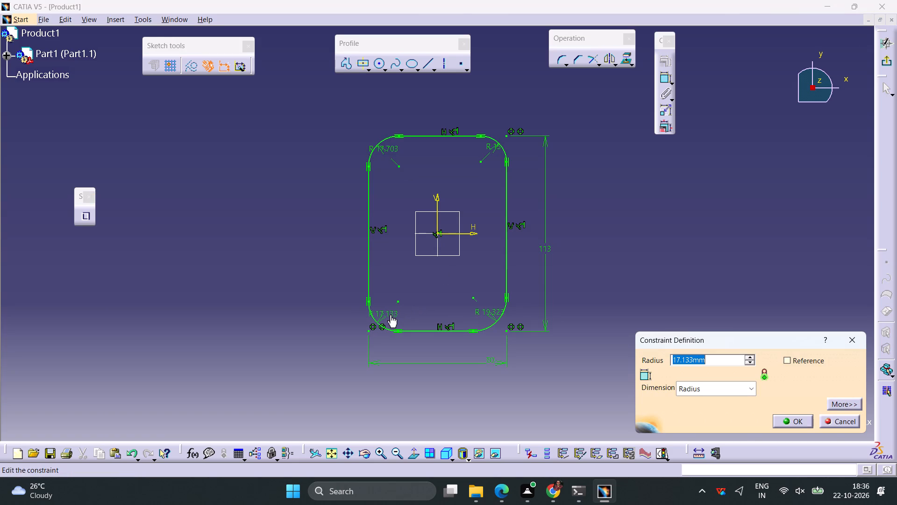
double_click(390, 315)
type("15")
key("Return")
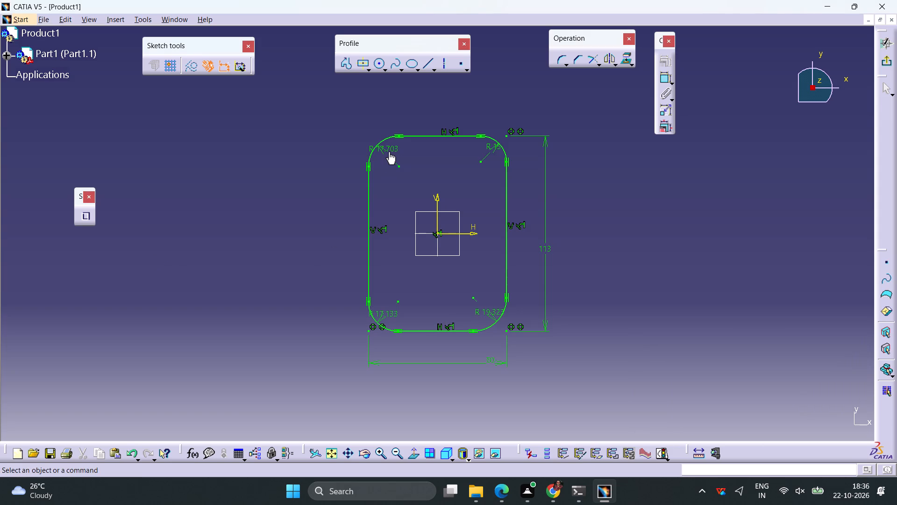
double_click(388, 148)
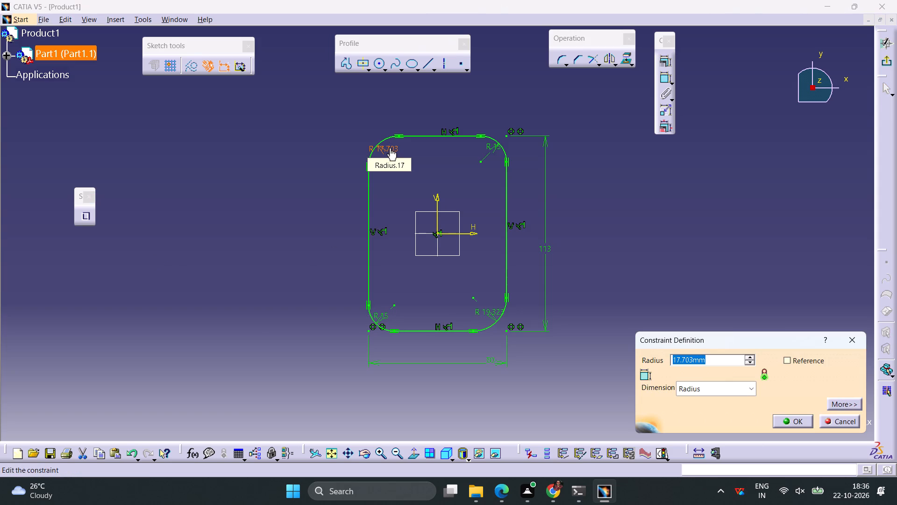
type("15")
key("Return")
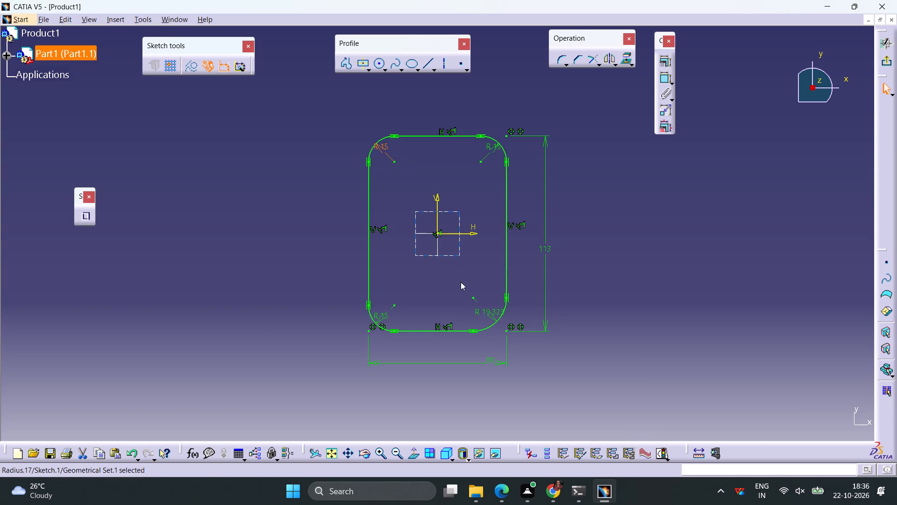
double_click(491, 312)
type("15")
key("Return")
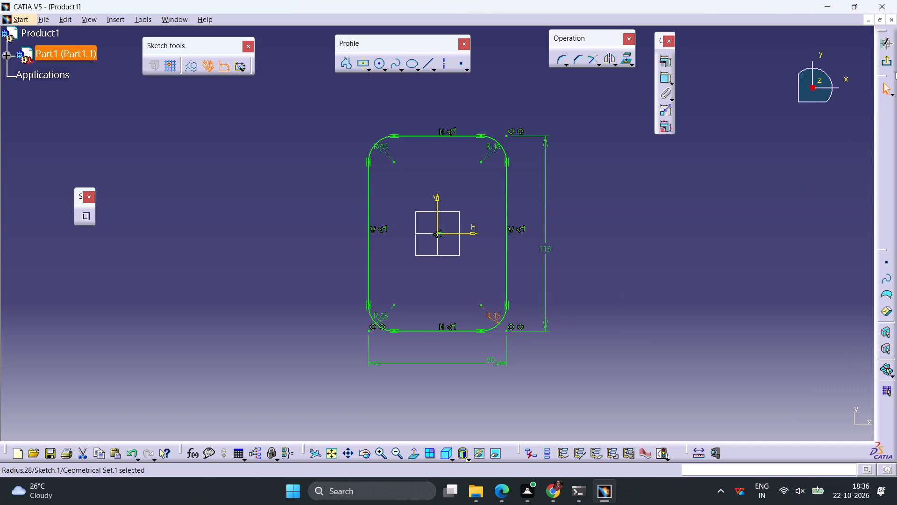
Exit the sketch and pad the rounded rectangle profile to a length of 7.5 mm.
left_click(884, 62)
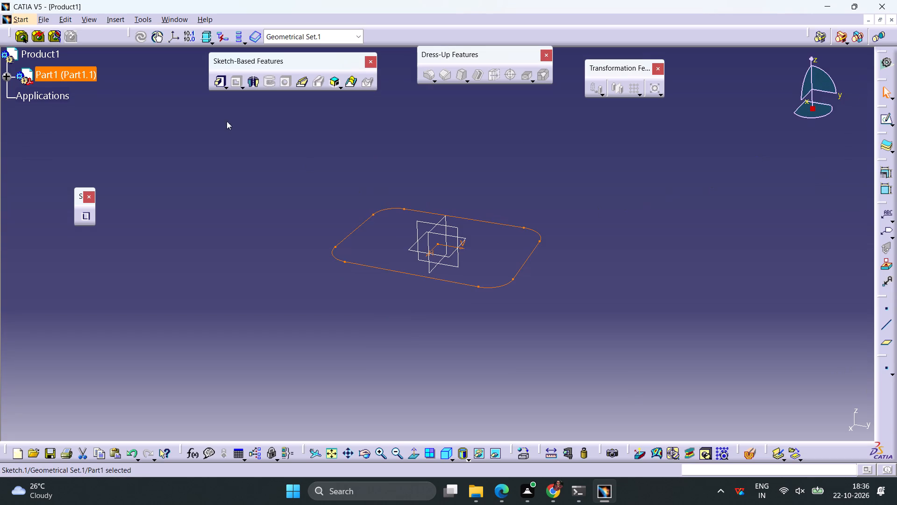
left_click(221, 86)
left_click(554, 270)
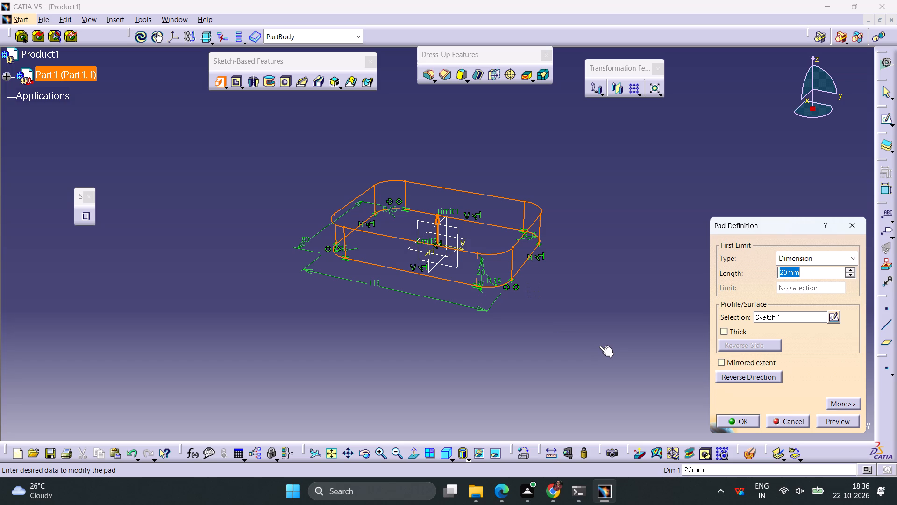
type("7.5")
key("Return")
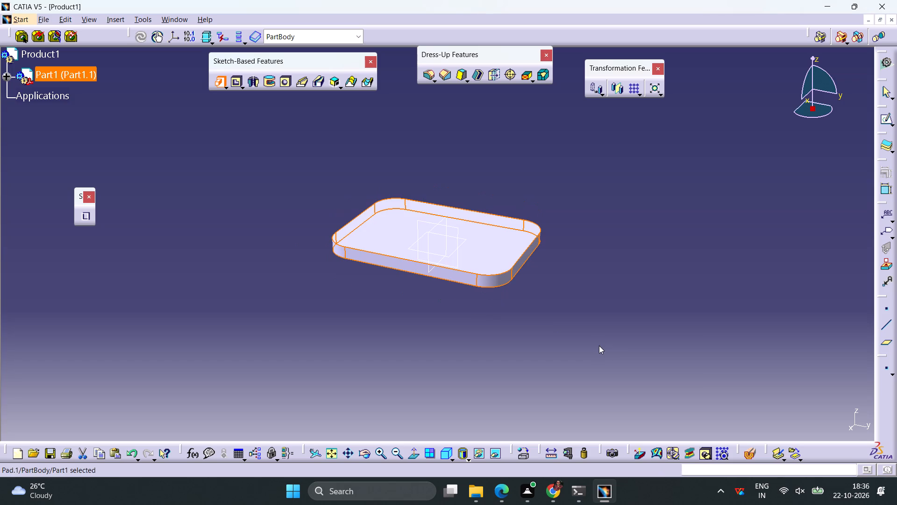
left_click(638, 324)
Open a new sketch on the top face of the base plate, viewed normal to the sketch plane.
middle_click_drag(430, 315, 440, 317)
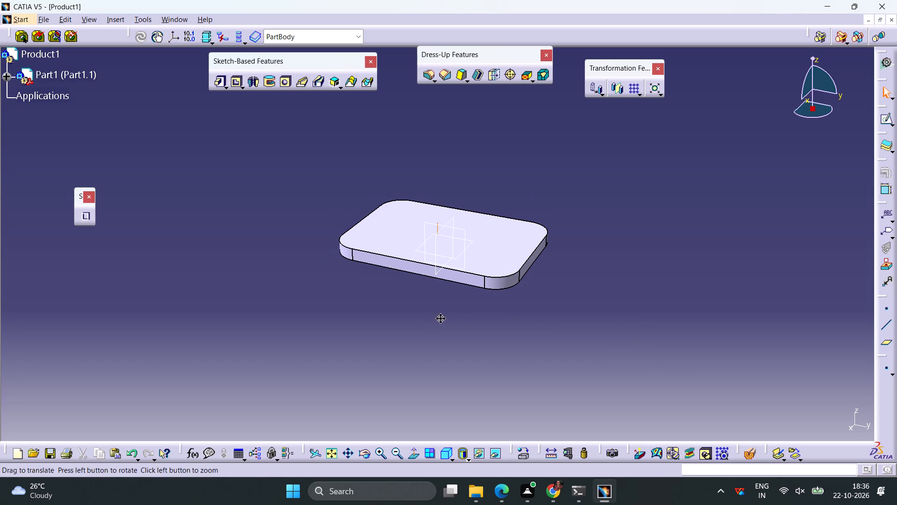
middle_click_drag(440, 317, 438, 311)
left_click(516, 236)
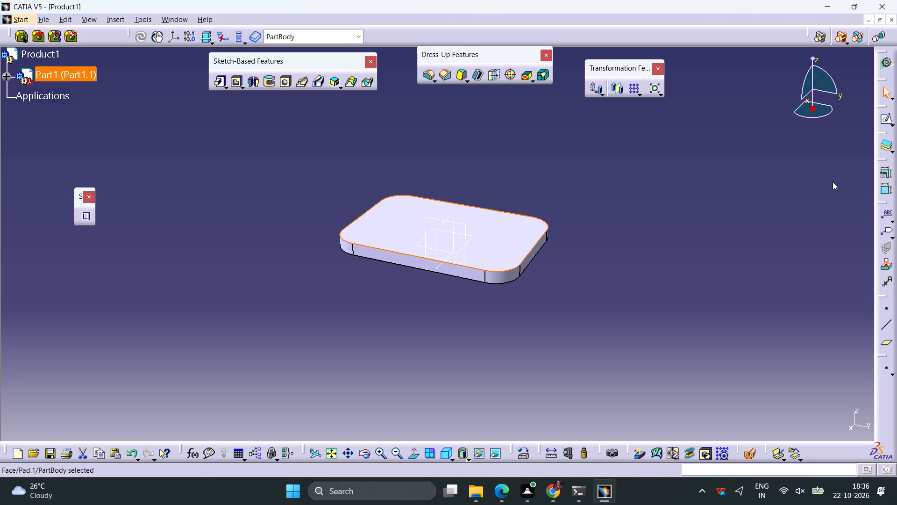
left_click(886, 119)
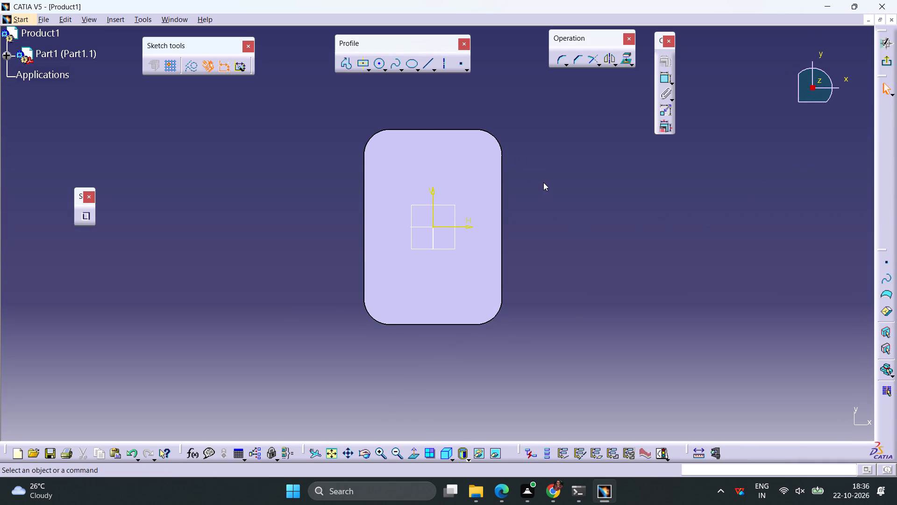
middle_click_drag(543, 182, 518, 199)
middle_click_drag(516, 191, 527, 211)
right_click_drag(516, 191, 527, 211)
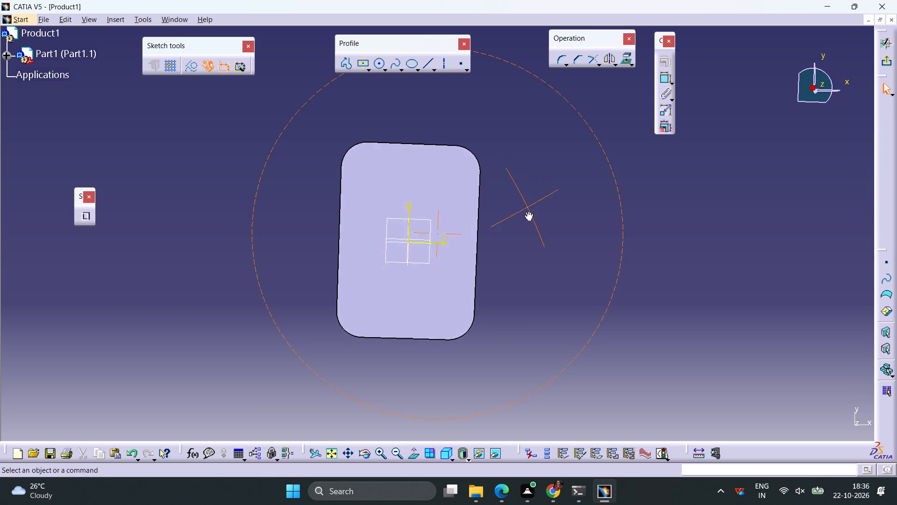
right_click_drag(527, 211, 465, 320)
middle_click_drag(527, 211, 468, 309)
middle_click_drag(535, 167, 571, 192)
right_click_drag(535, 167, 571, 192)
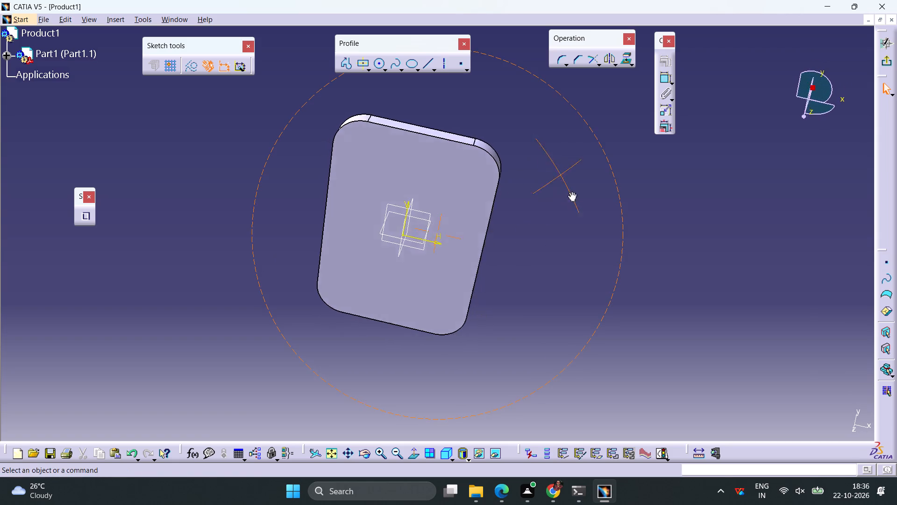
right_click_drag(571, 192, 633, 274)
middle_click_drag(571, 192, 633, 274)
middle_click_drag(261, 278, 242, 186)
right_click_drag(261, 278, 242, 186)
middle_click_drag(242, 186, 246, 186)
left_click(416, 454)
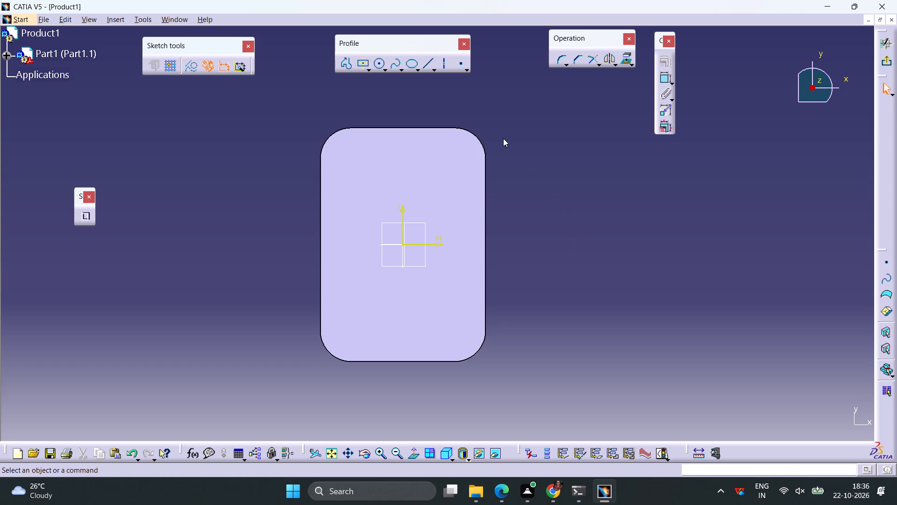
Sketch one circle near each of the plate's four corners, with the upper-left circle about 9.5 mm in diameter.
left_click(377, 67)
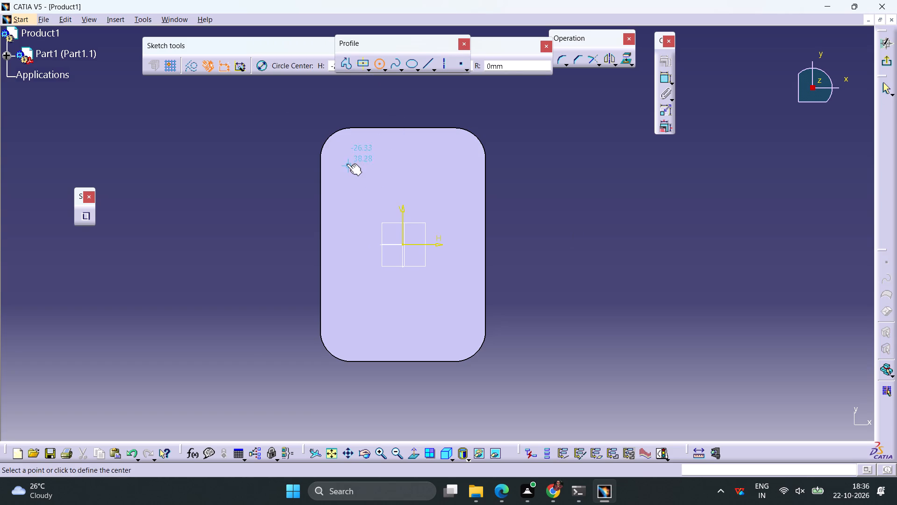
left_click(342, 155)
left_click(352, 155)
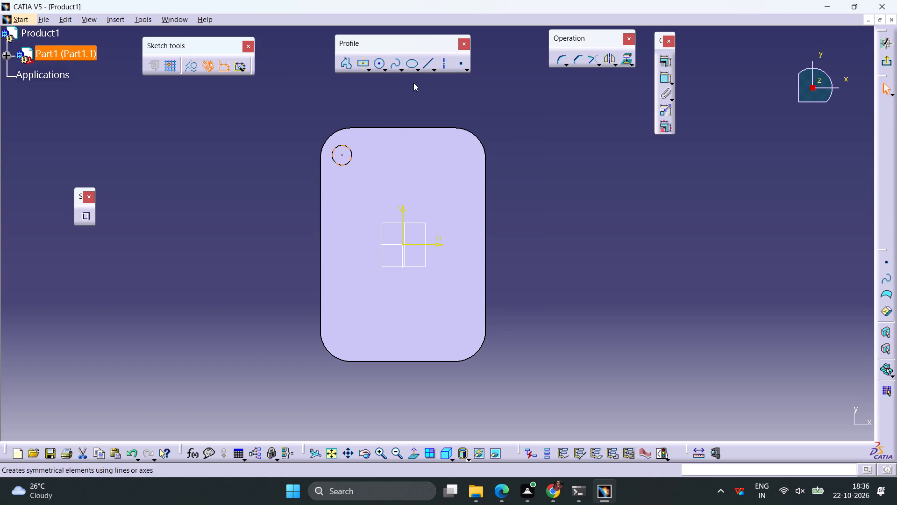
double_click(378, 65)
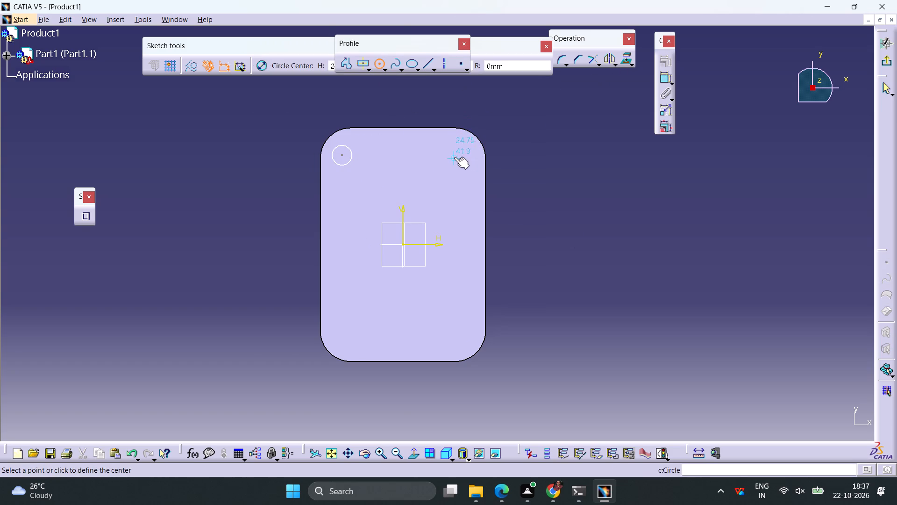
left_click(456, 155)
left_click(463, 150)
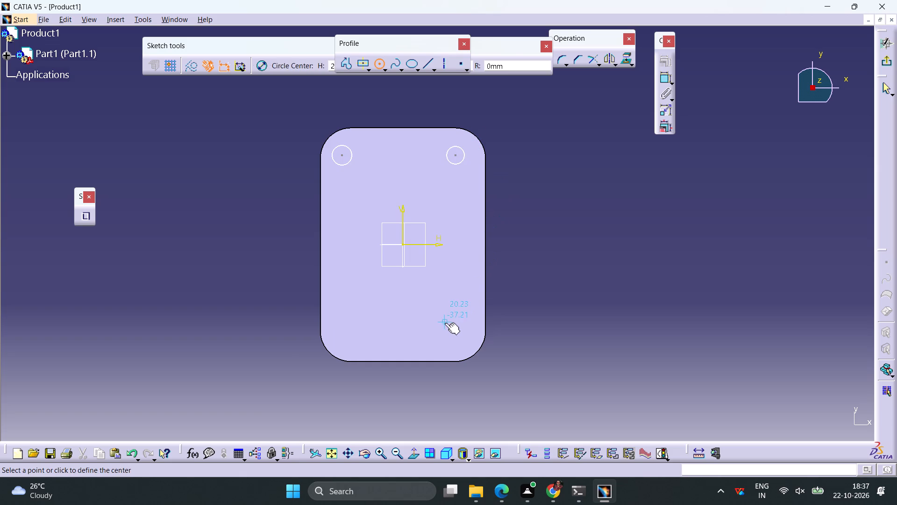
left_click(451, 323)
left_click(459, 311)
left_click(337, 330)
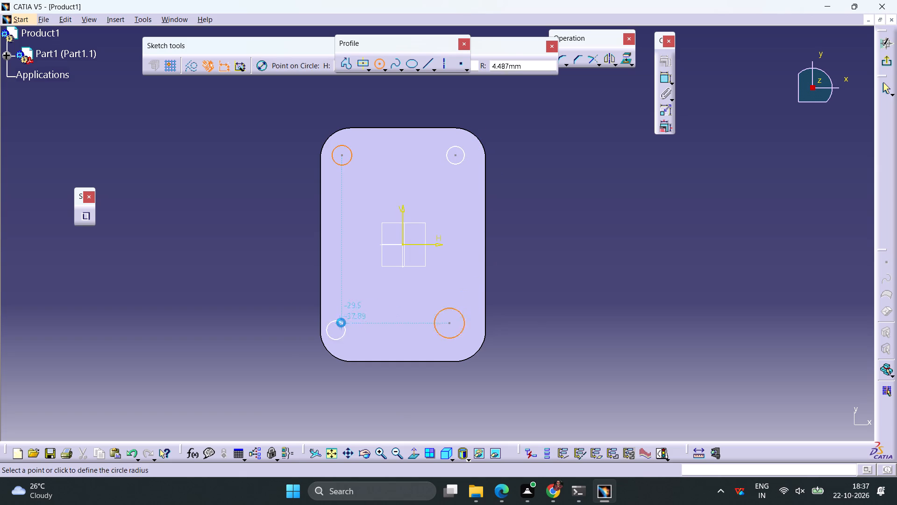
left_click(348, 315)
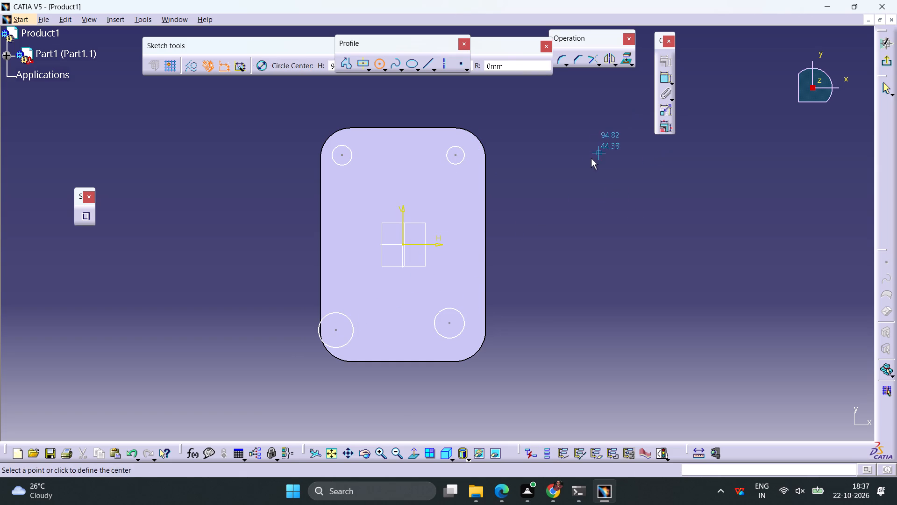
left_click(591, 159)
key("Escape")
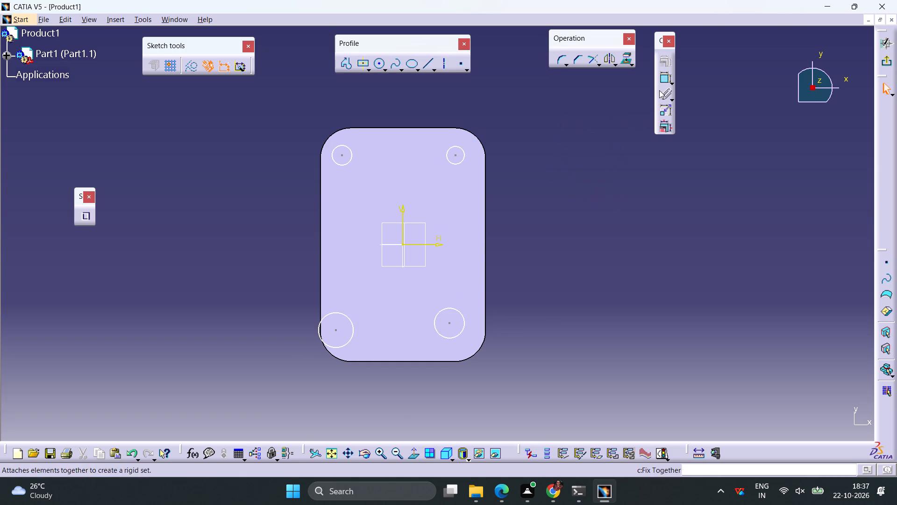
Dimension the upper-left circle's diameter and set it to 10 mm.
left_click(660, 82)
left_click(350, 163)
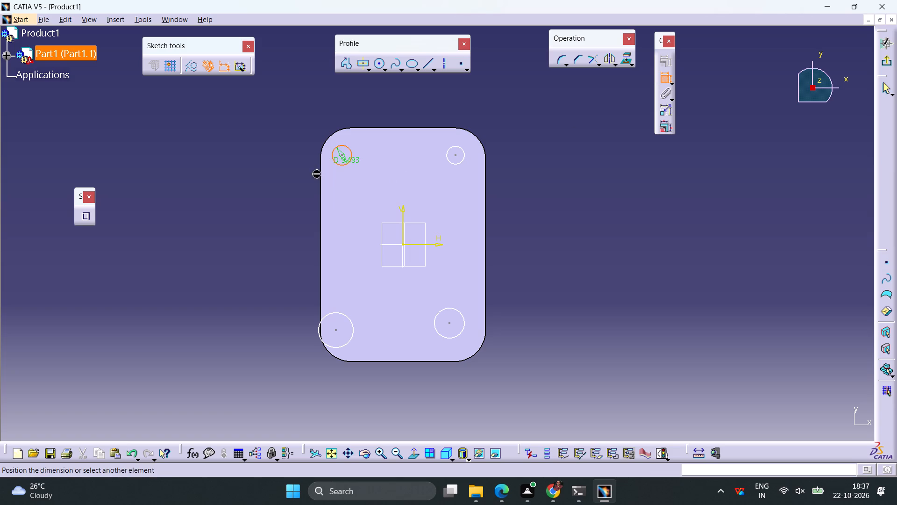
left_click(292, 185)
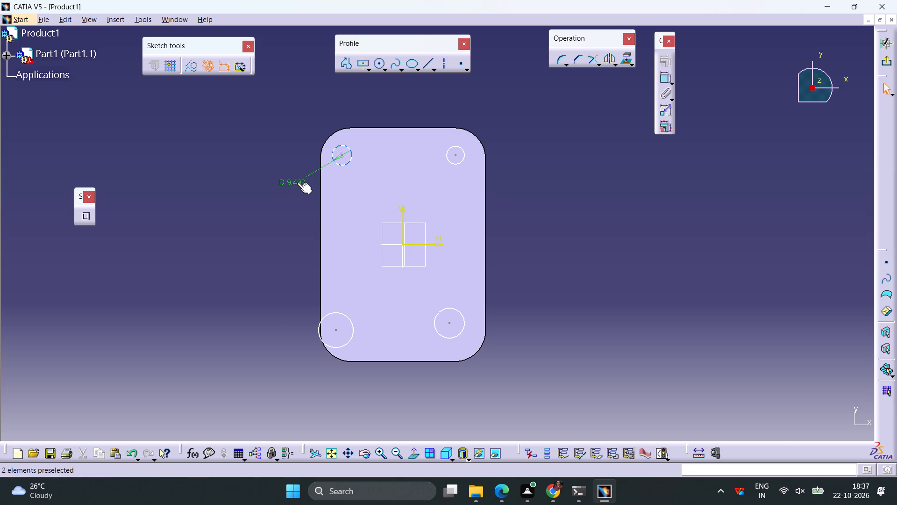
double_click(297, 182)
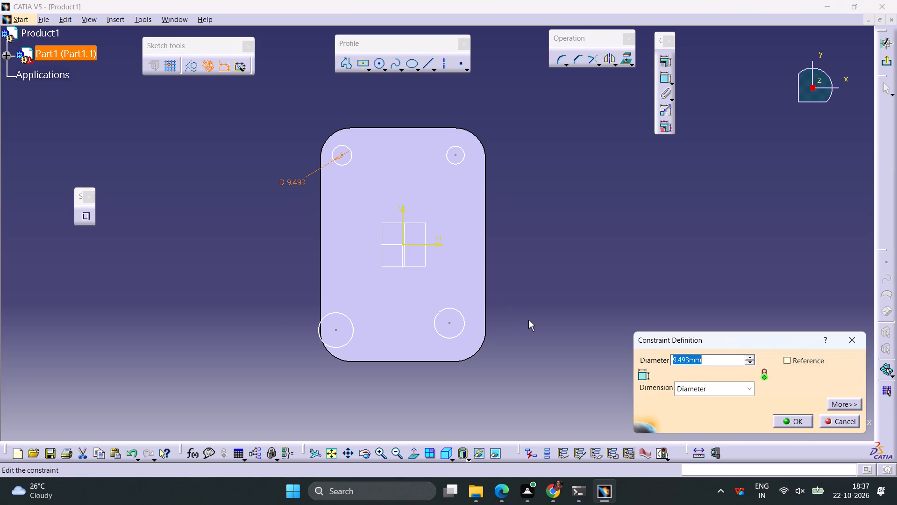
type("10")
key("Return")
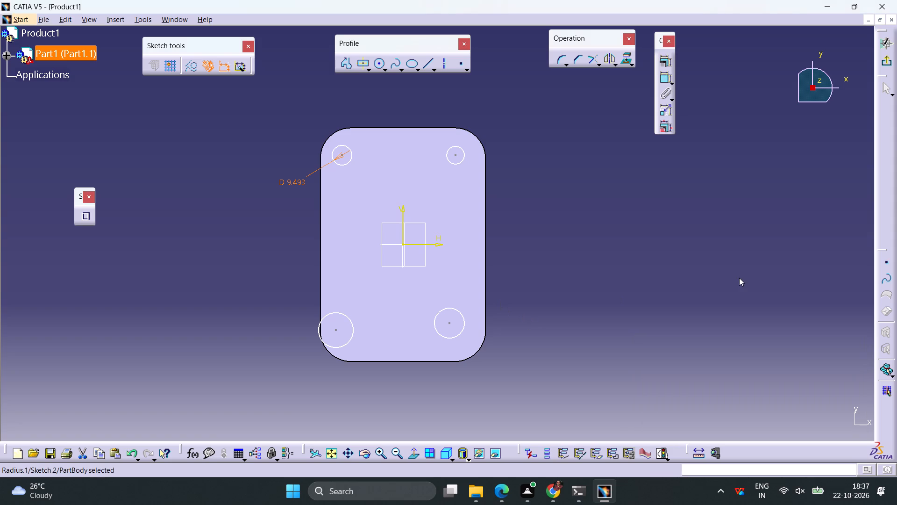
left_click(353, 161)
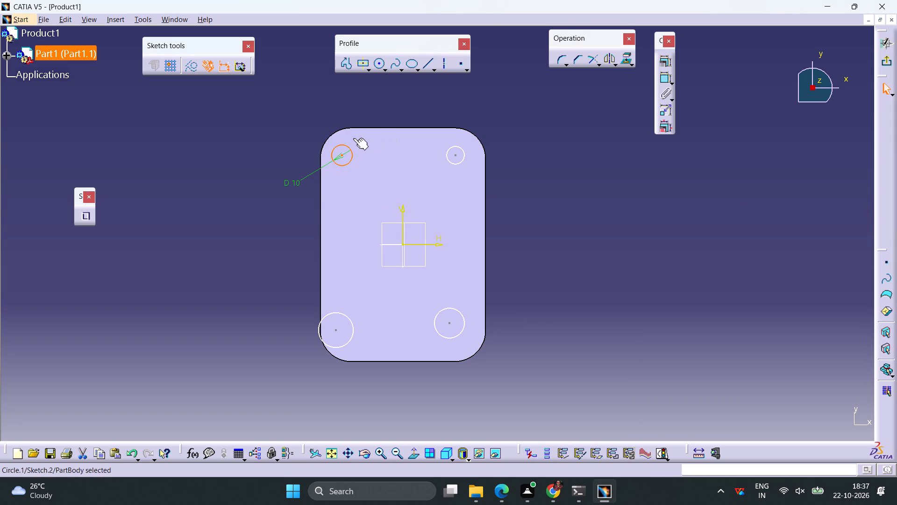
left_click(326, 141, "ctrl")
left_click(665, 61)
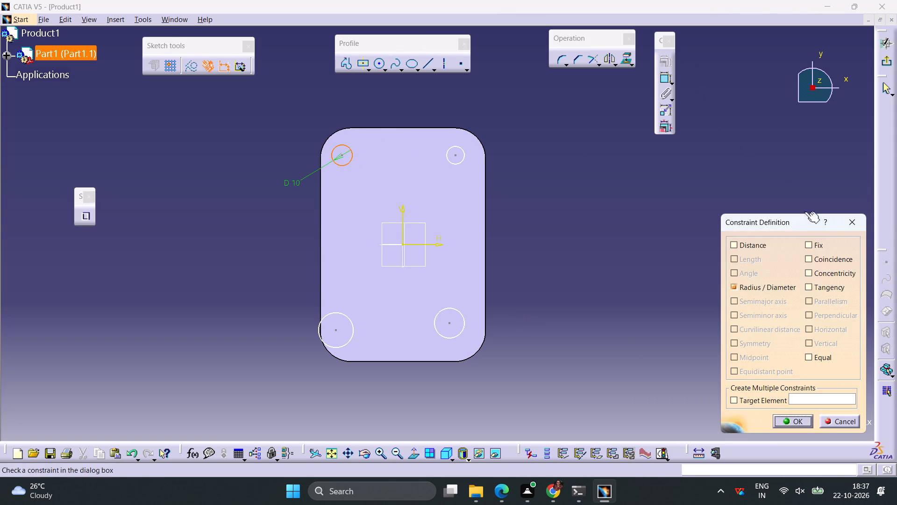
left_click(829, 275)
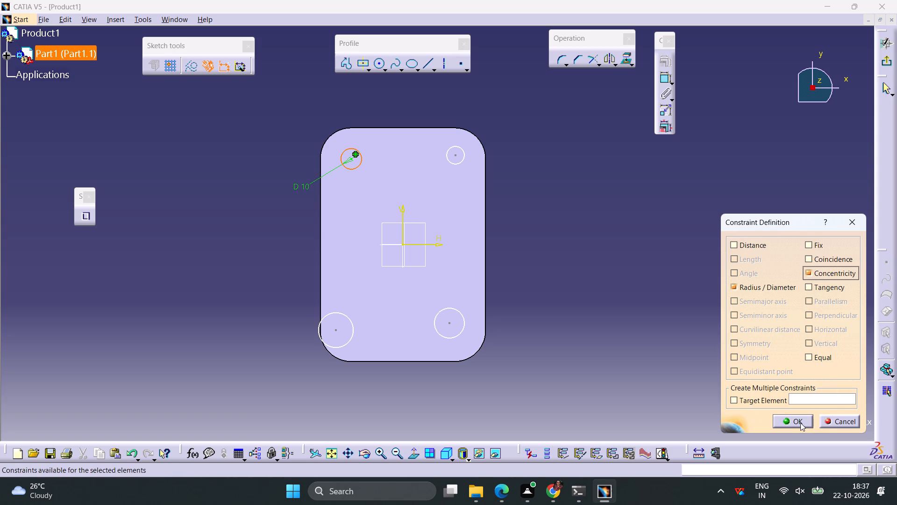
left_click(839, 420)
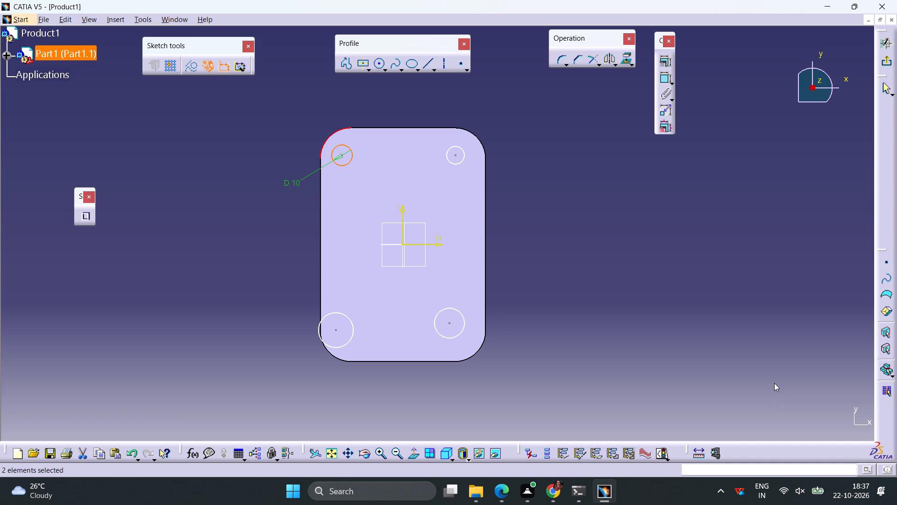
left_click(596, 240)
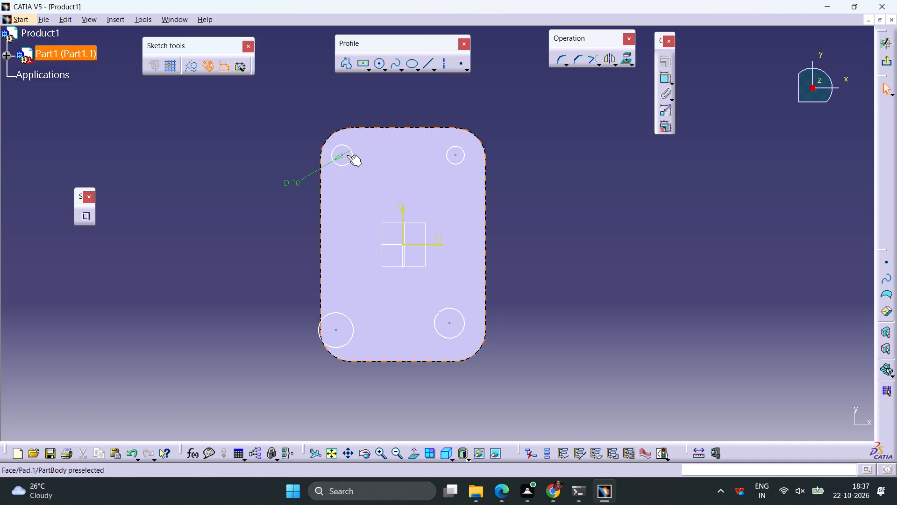
Dimension the upper-left circle's centre from the horizontal axis and set the distance to 40 mm.
left_click(342, 156)
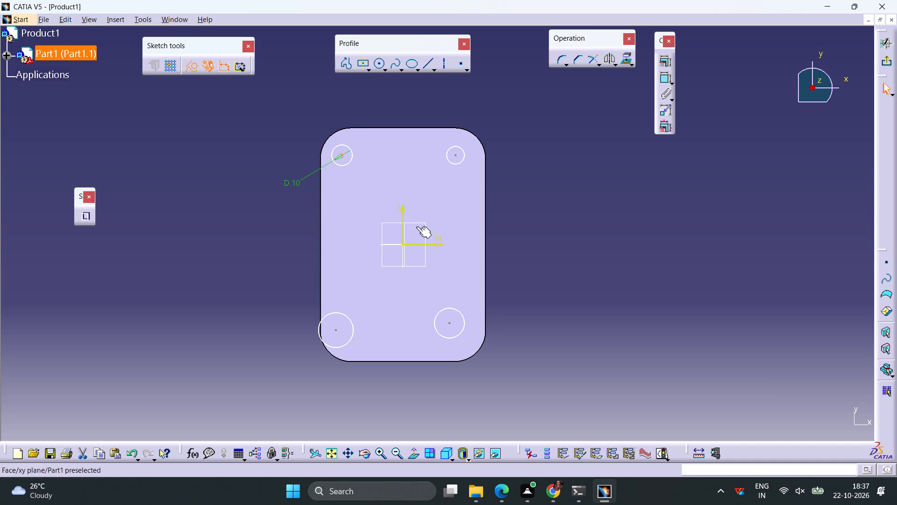
left_click(416, 244, "ctrl")
left_click(667, 81)
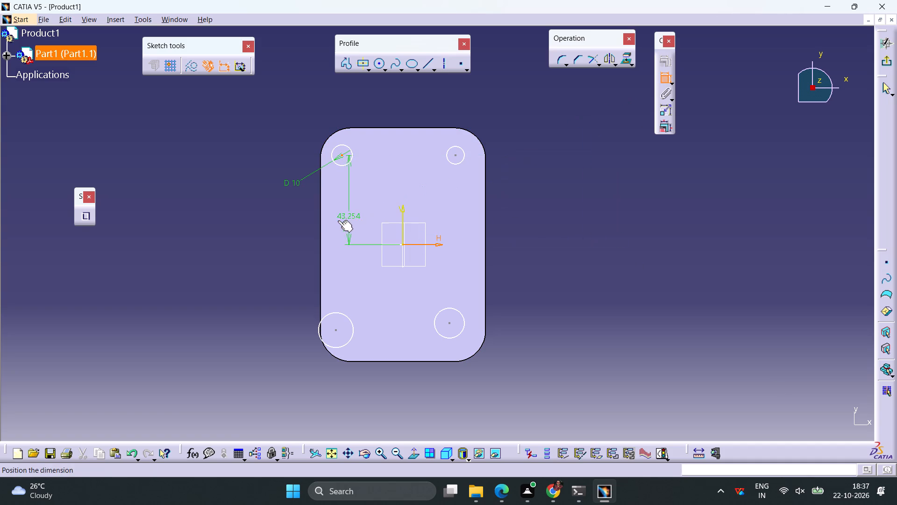
left_click(290, 221)
double_click(291, 218)
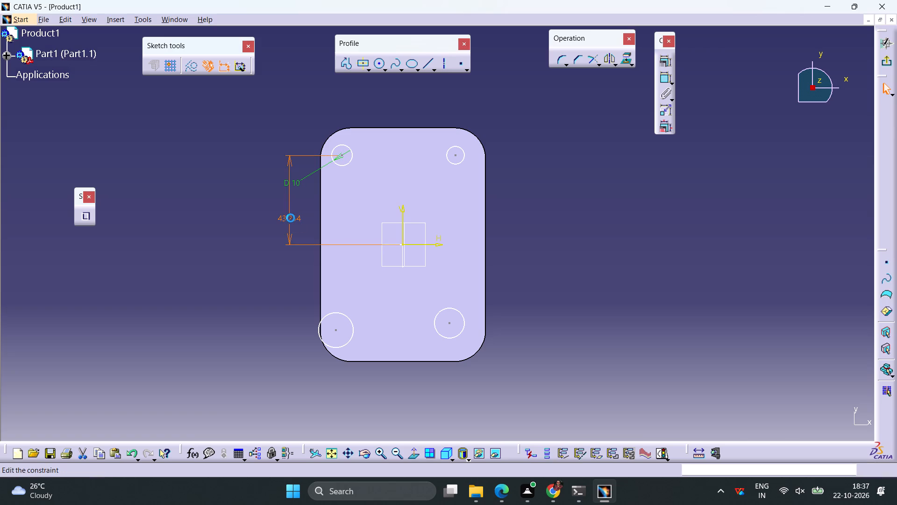
type("40")
key("Return")
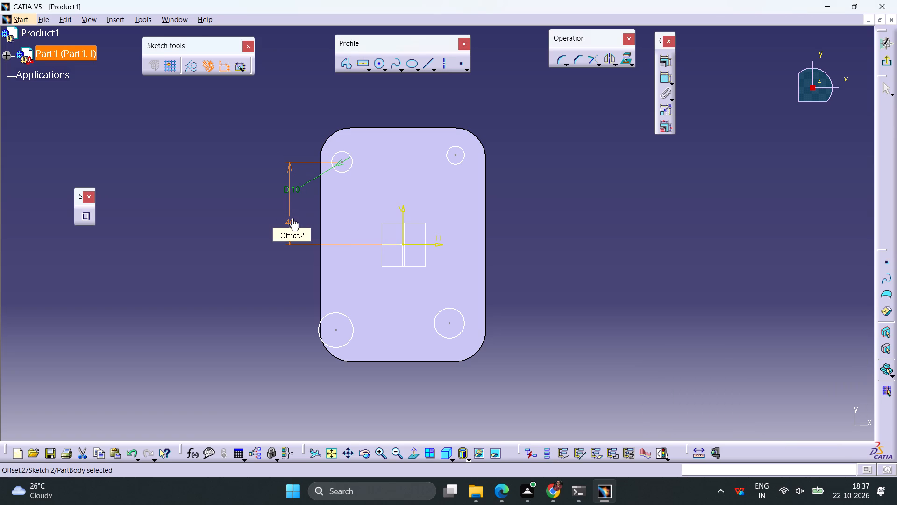
Dimension the upper-left circle's centre from the vertical axis and set the distance to 25 mm.
left_click(343, 161)
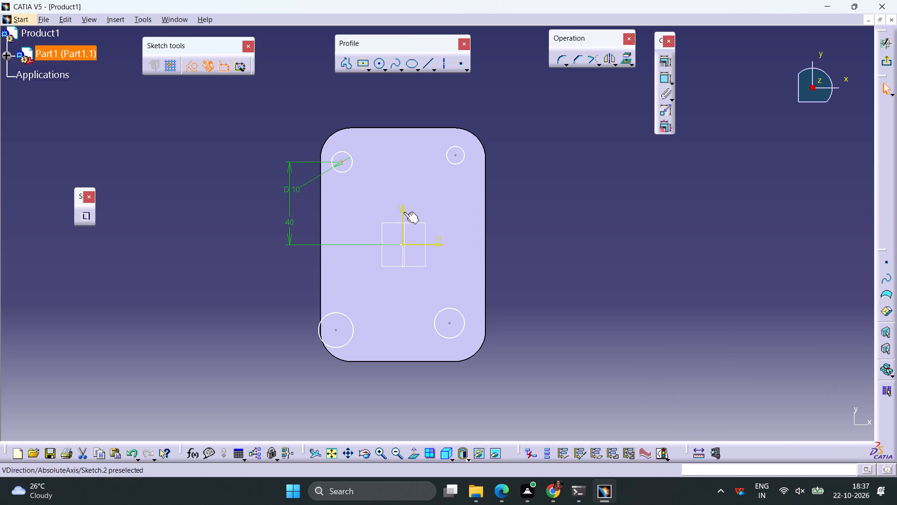
left_click(404, 212, "ctrl")
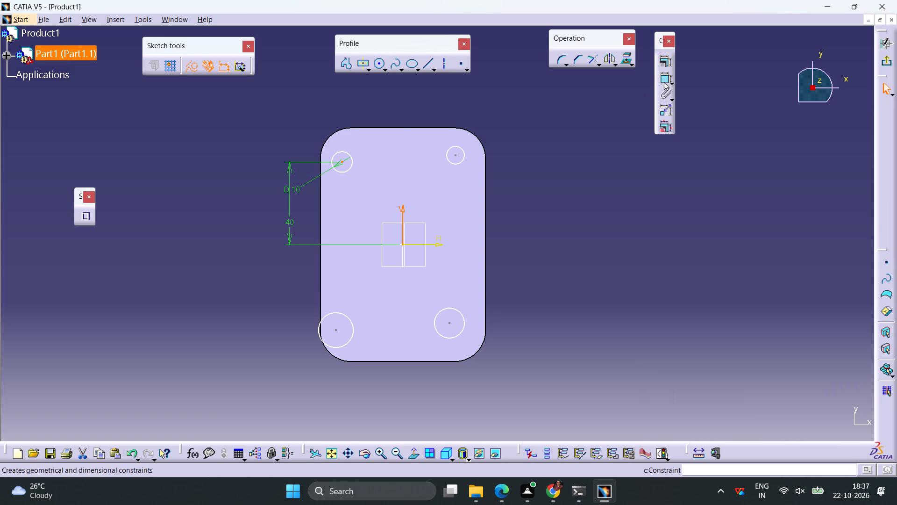
left_click(664, 82)
left_click(282, 113)
left_click(286, 112)
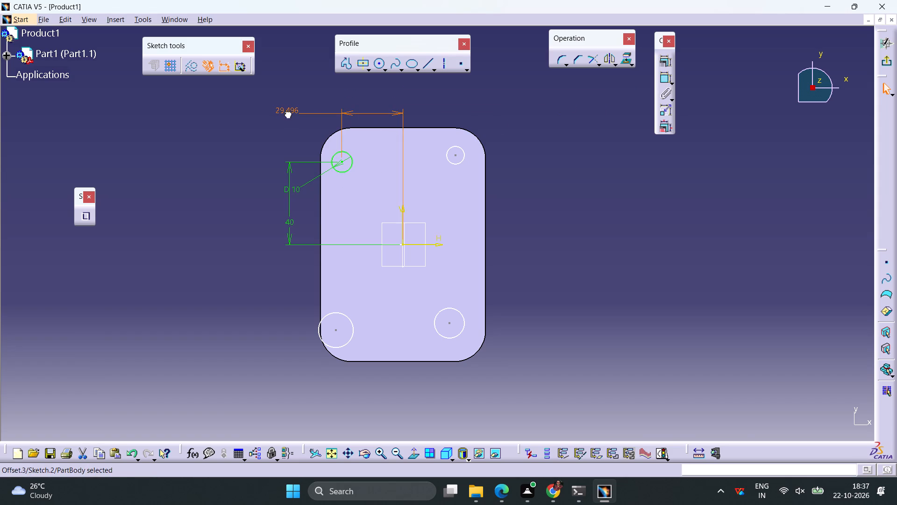
left_click(286, 112)
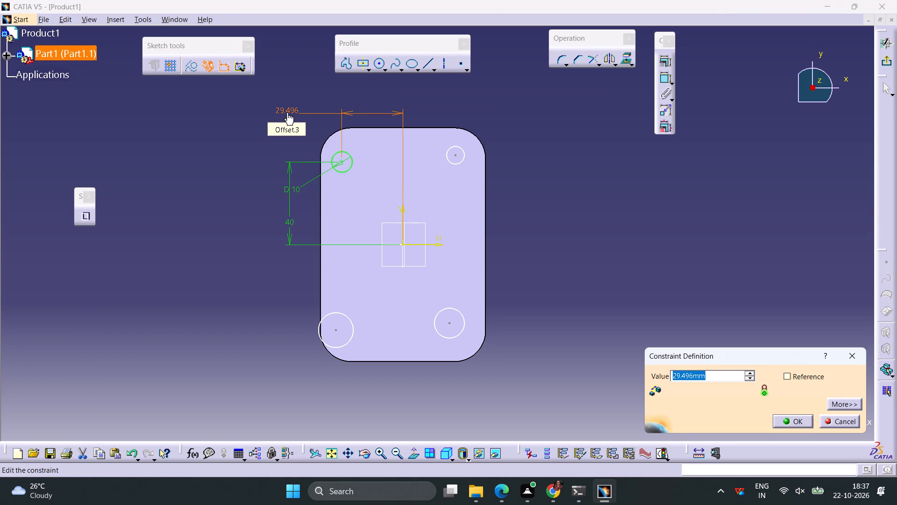
type("25")
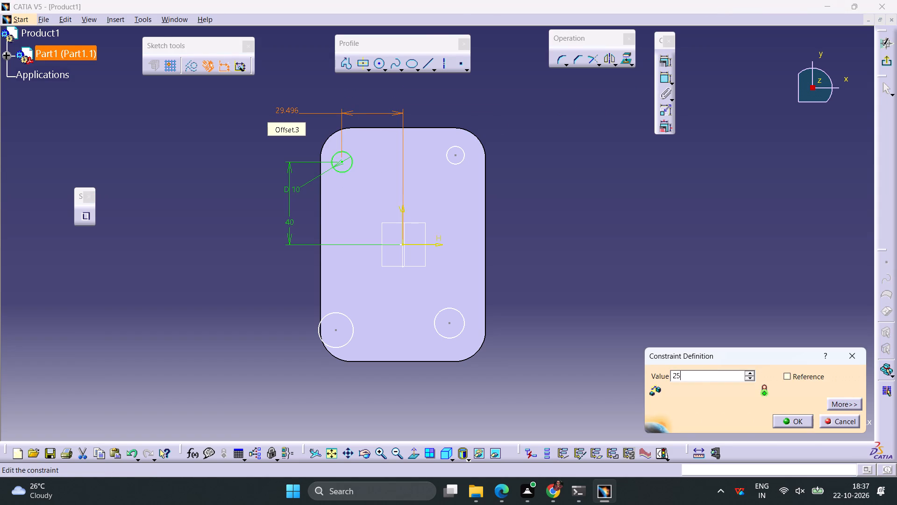
key("Return")
left_click(537, 230)
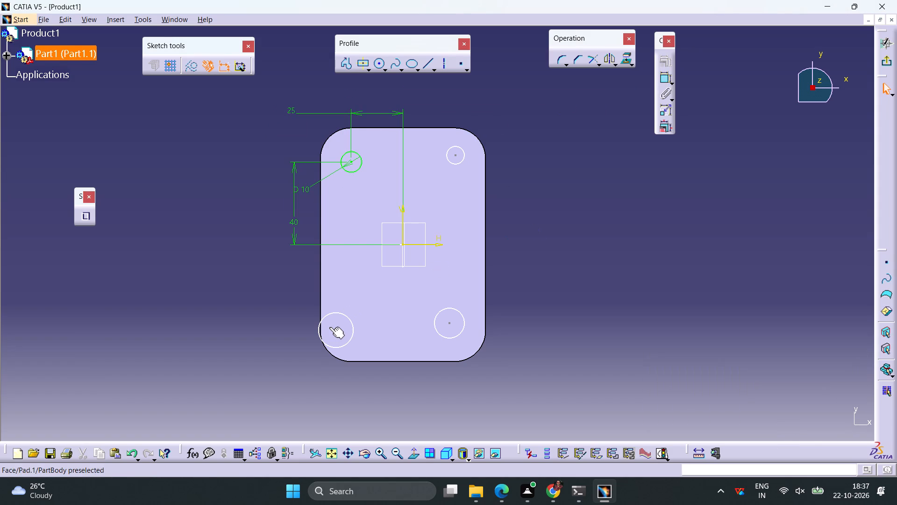
Replace the freehand lower-left circle with a mirrored copy of the upper-left circle about the horizontal axis.
left_click(344, 315)
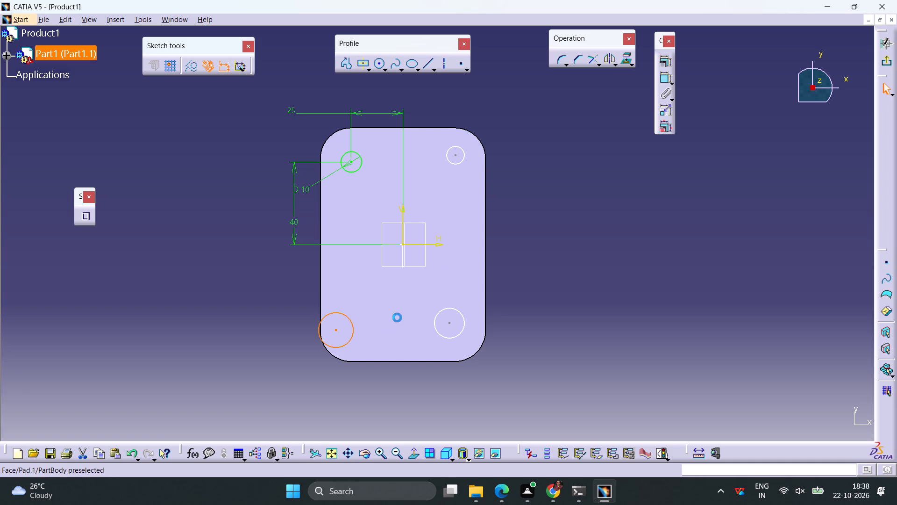
key("Delete")
left_click(362, 165)
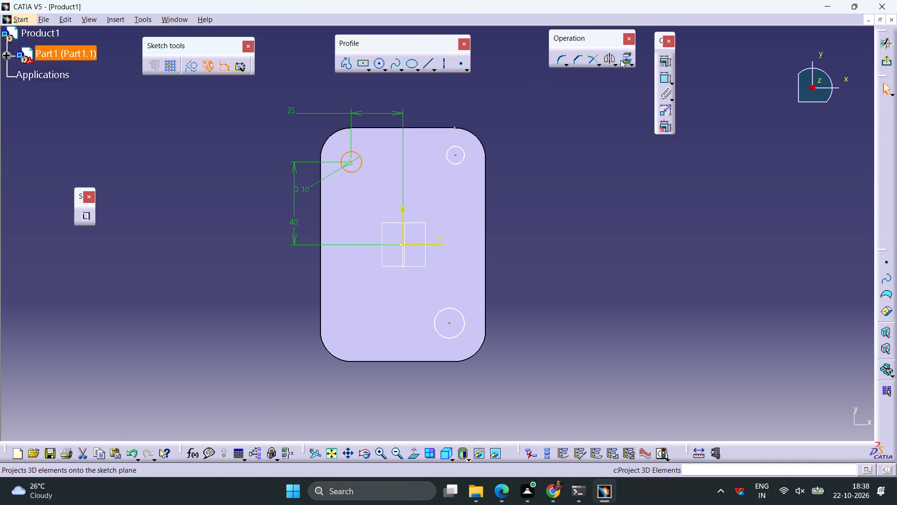
left_click(611, 58)
left_click(434, 243)
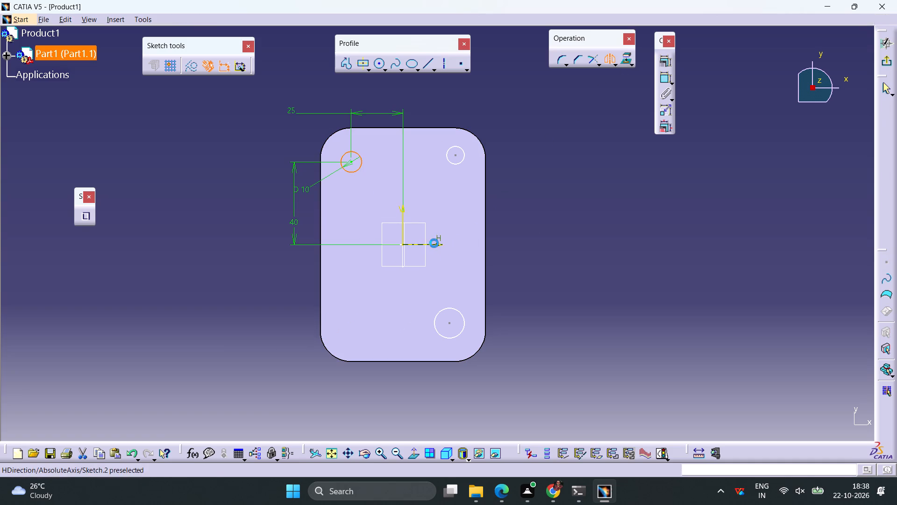
left_click(542, 261)
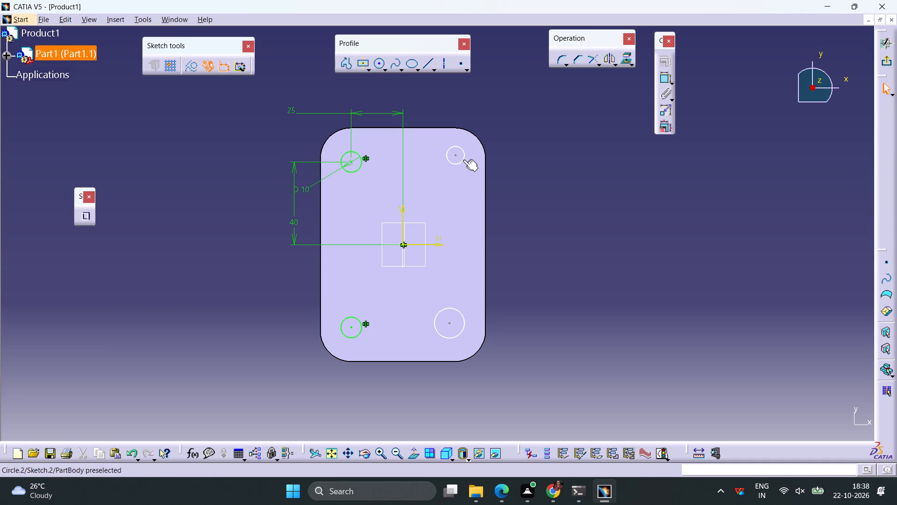
Dimension the upper-right circle's diameter and set it to 10 mm.
left_click(463, 159)
left_click(665, 77)
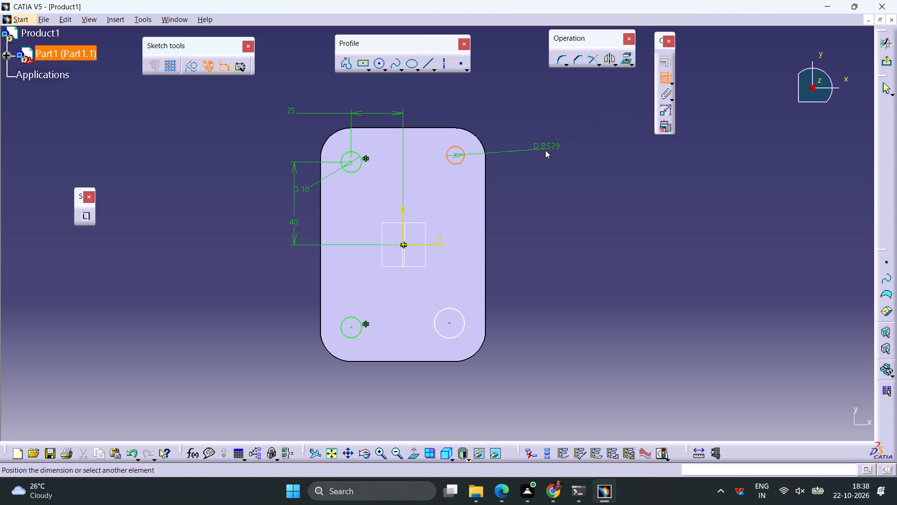
left_click(545, 150)
double_click(549, 148)
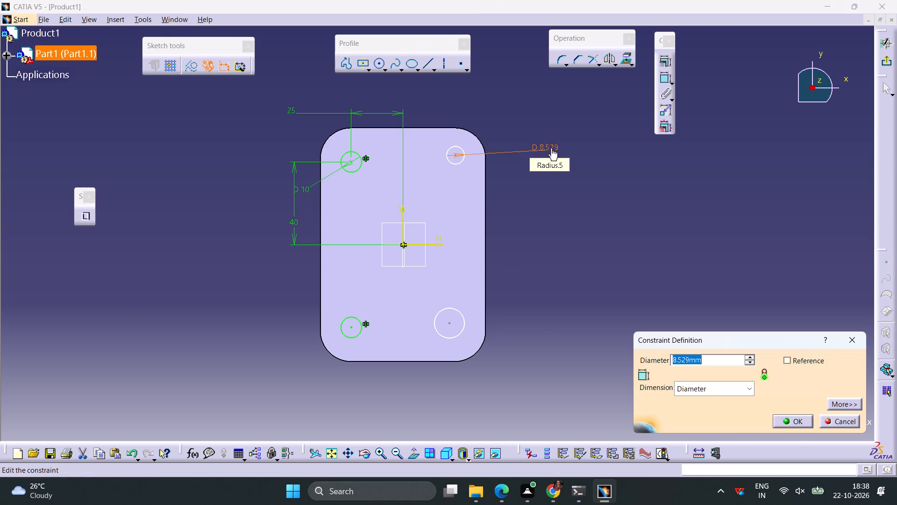
type("10")
key("Return")
left_click(587, 262)
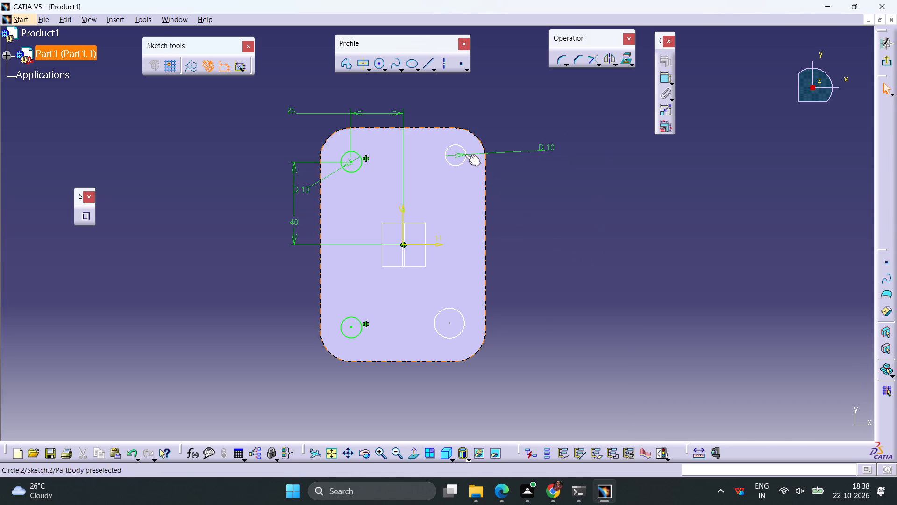
Dimension the upper-right circle's centre from the vertical axis and set the distance to 25 mm.
left_click(456, 154)
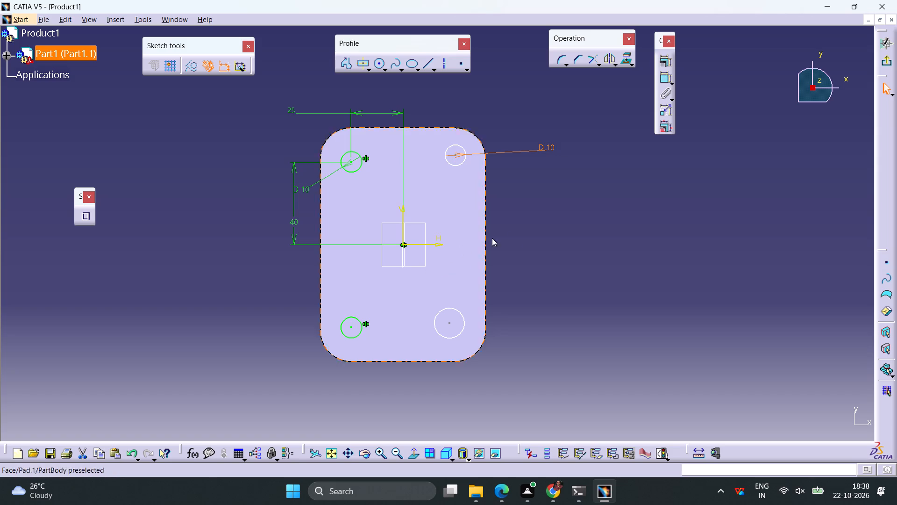
left_click(538, 224)
left_click(456, 153)
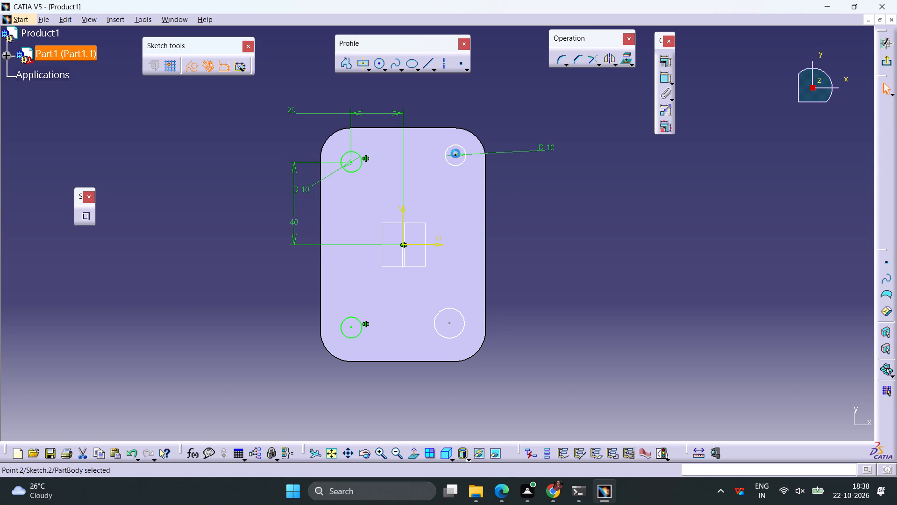
left_click(403, 231, "ctrl")
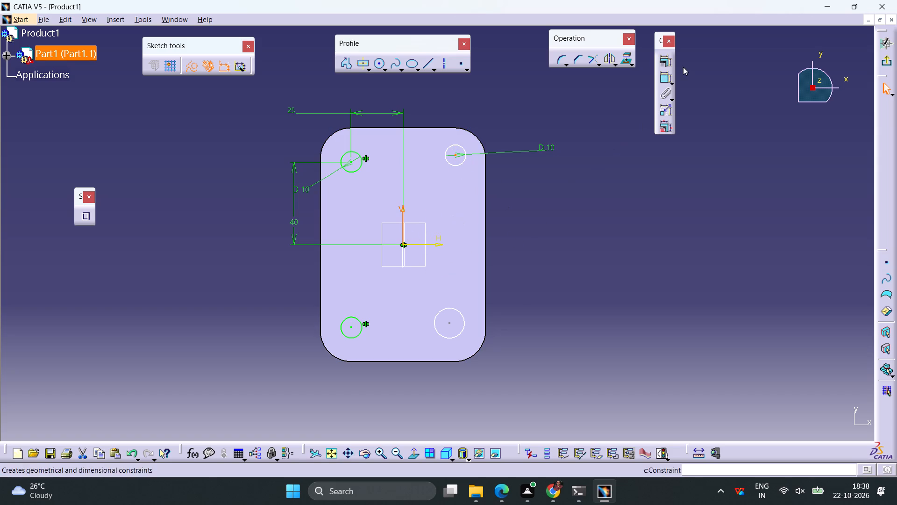
left_click(664, 79)
left_click(507, 110)
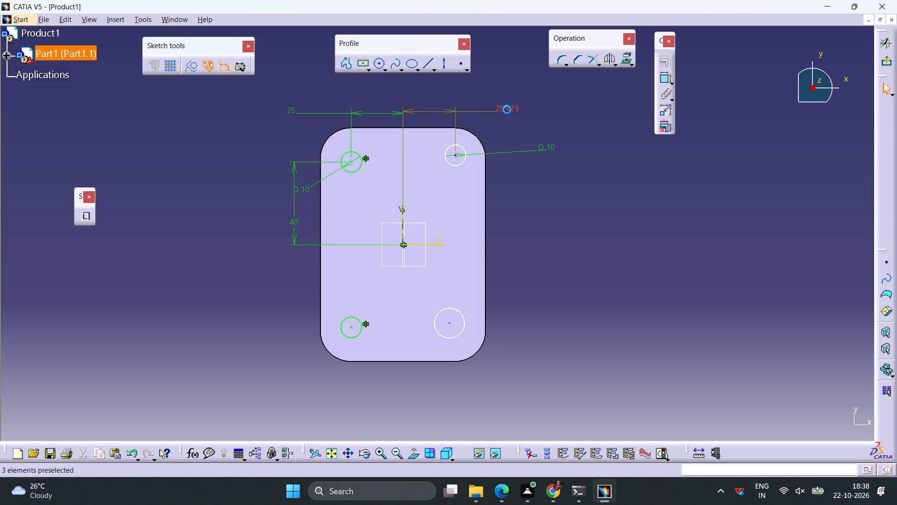
left_click(507, 109)
left_click(507, 109)
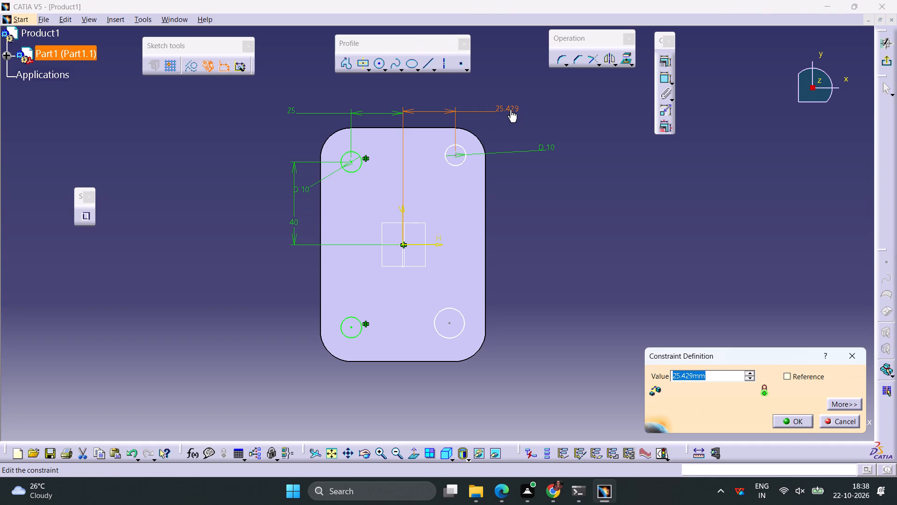
type("25")
key("Return")
left_click(531, 208)
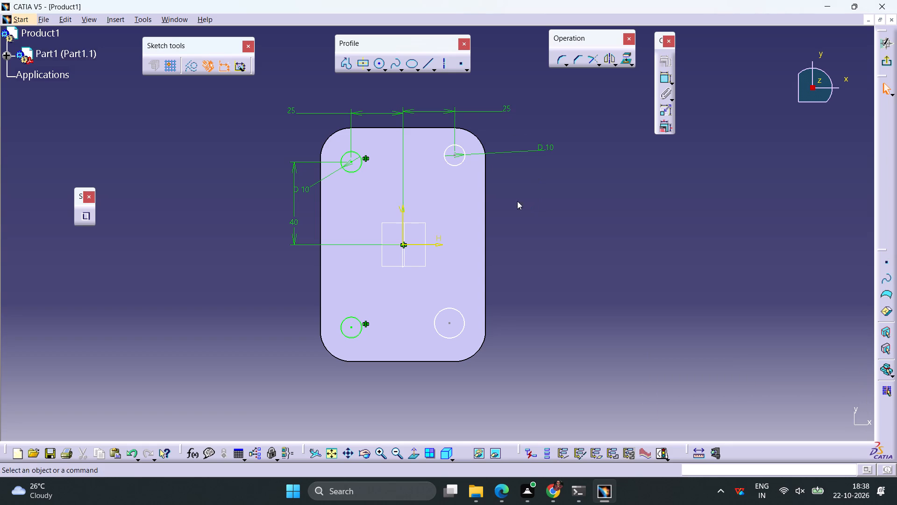
Dimension the upper-right circle's centre from the horizontal axis and set the distance to 40 mm.
left_click(455, 157)
left_click(428, 244, "ctrl")
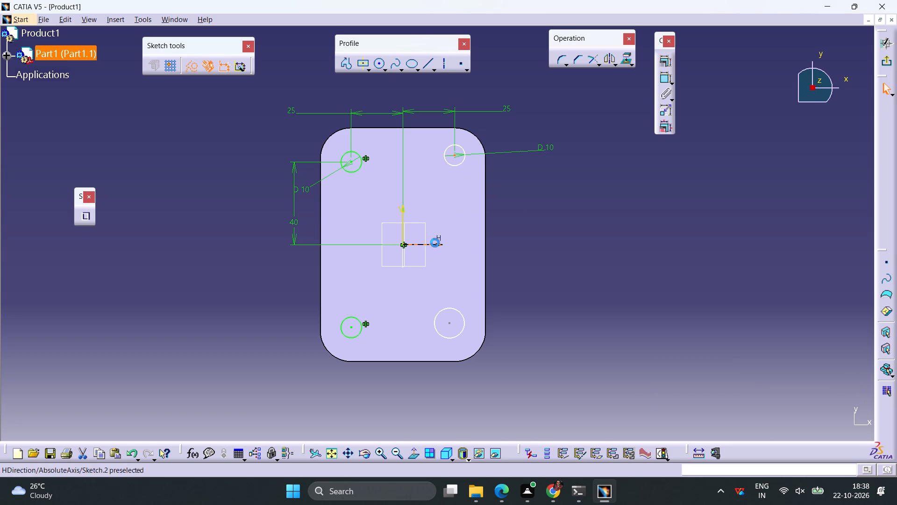
left_click(664, 78)
left_click(562, 201)
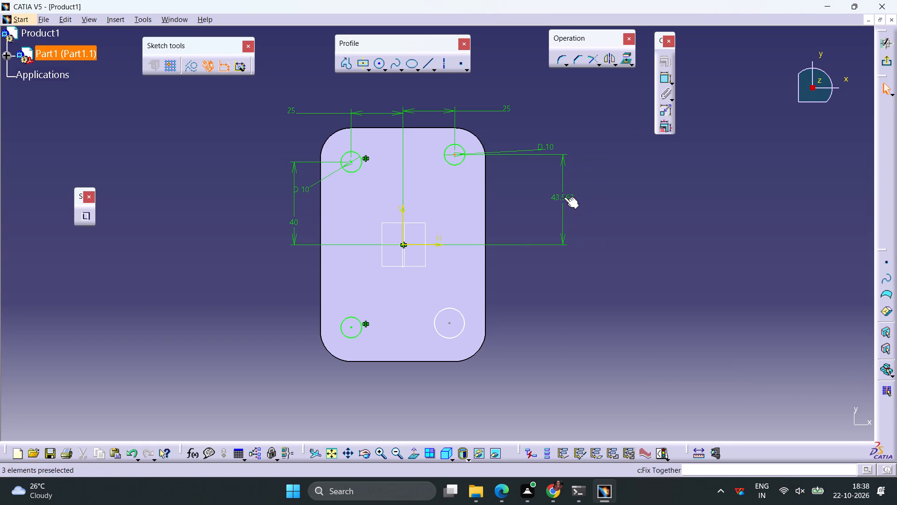
double_click(564, 197)
type("40")
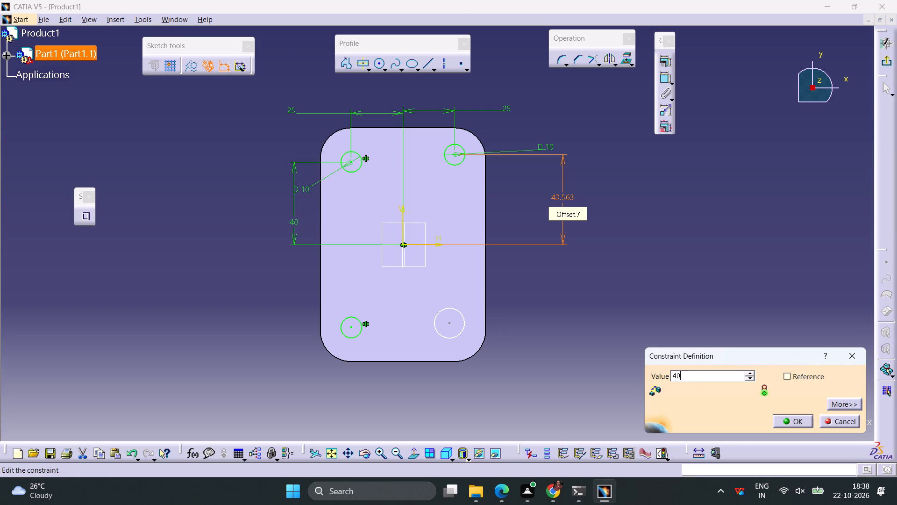
key("Return")
left_click(615, 211)
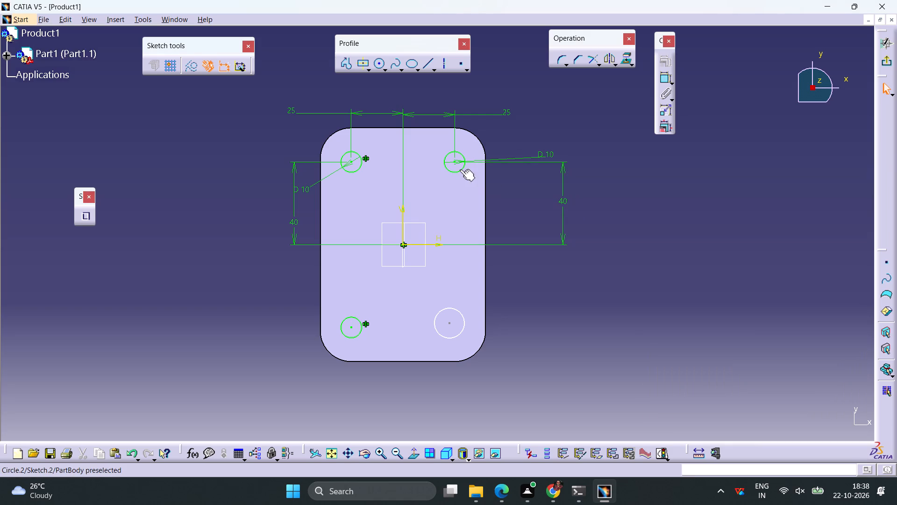
Mirror the upper-right circle about the horizontal axis and delete the larger freehand circle near the lower-right corner.
left_click(460, 169)
left_click(608, 60)
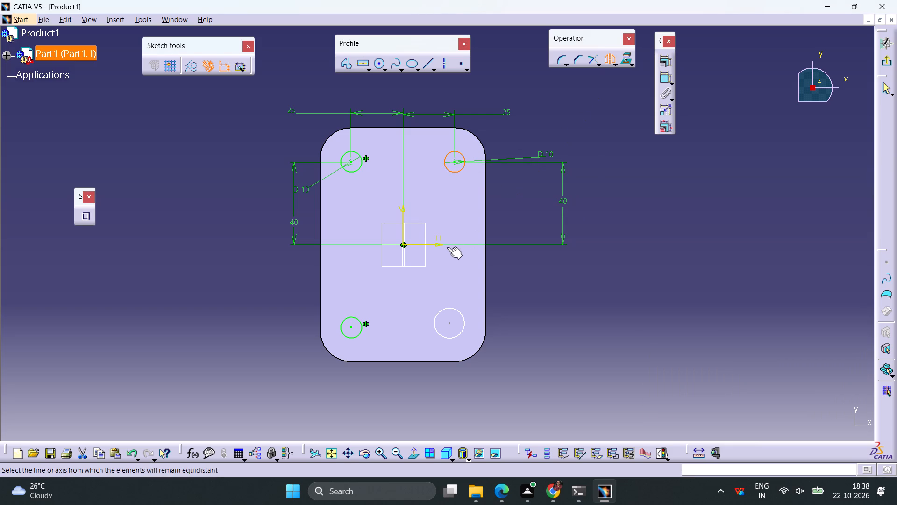
left_click(436, 247)
left_click(573, 310)
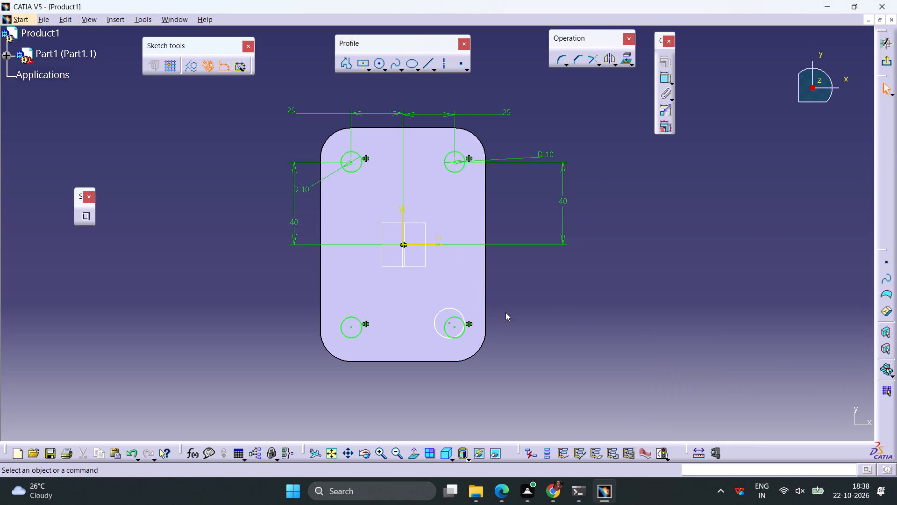
left_click(462, 316)
key("Delete")
Exit the sketch and cut the four corner circles through the plate as a Pocket 7.5 mm deep.
left_click(883, 60)
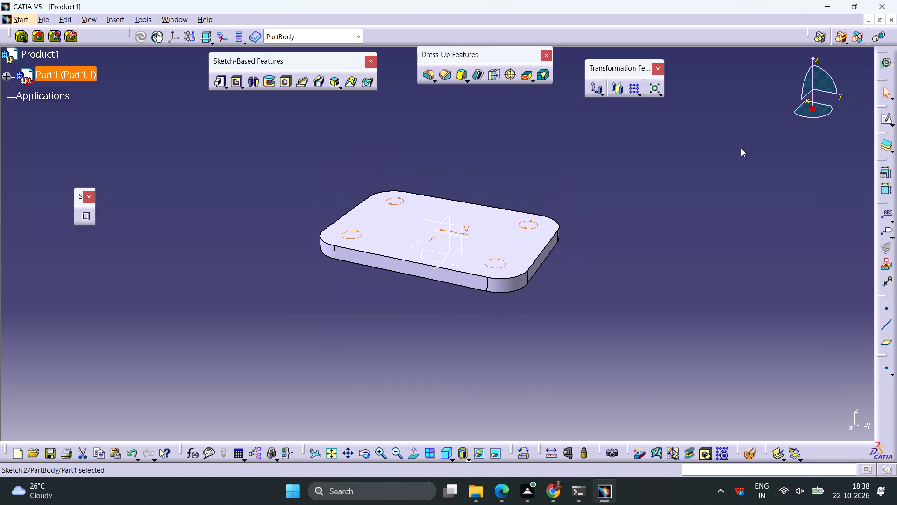
left_click(235, 83)
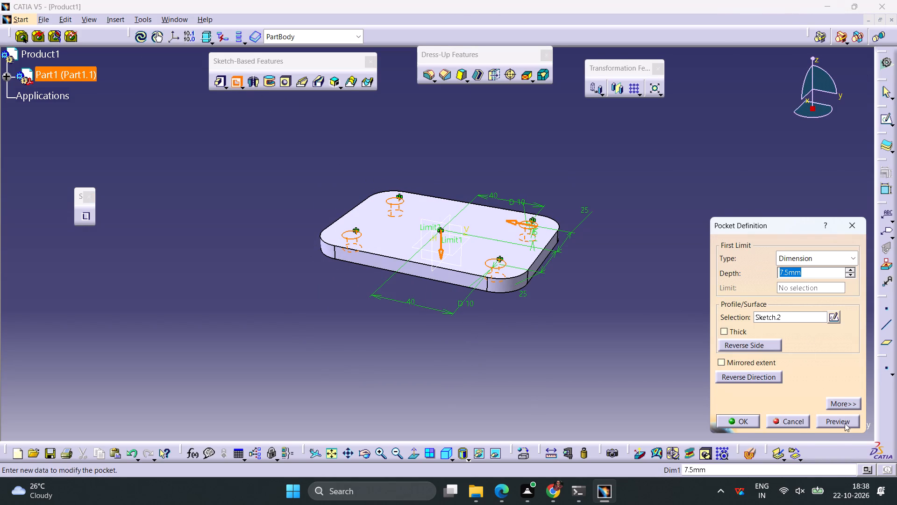
left_click(734, 420)
left_click(629, 262)
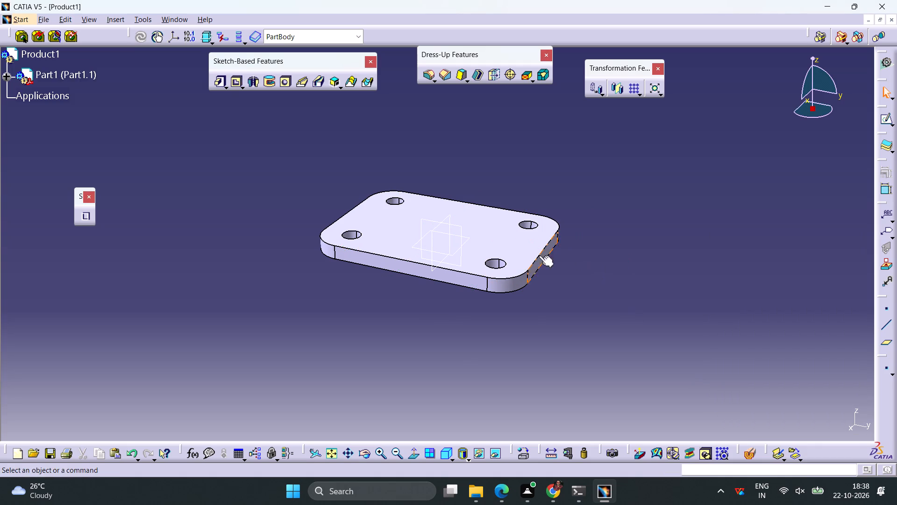
Open a new sketch on the top face of the drilled base plate.
left_click(482, 240)
left_click(885, 117)
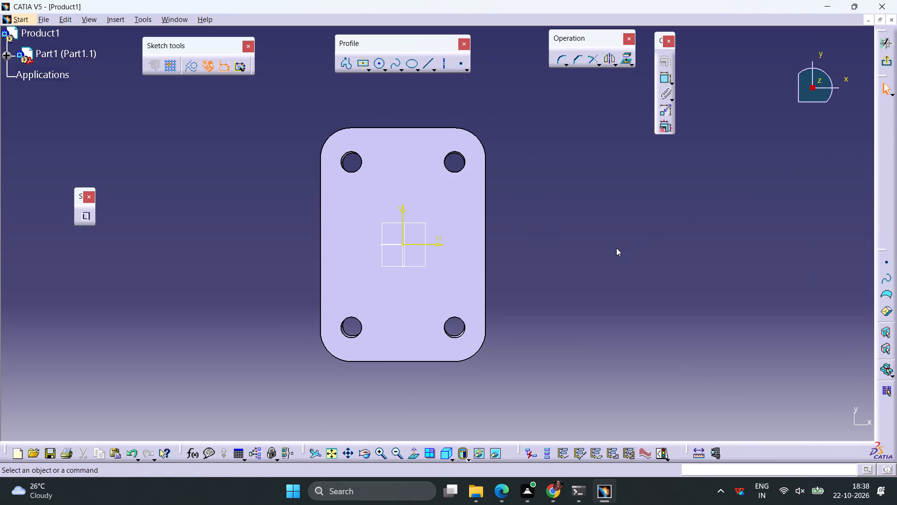
Sketch a circle about 16 mm in diameter centred on the horizontal axis, between the plate's two right-hand holes.
left_click(379, 66)
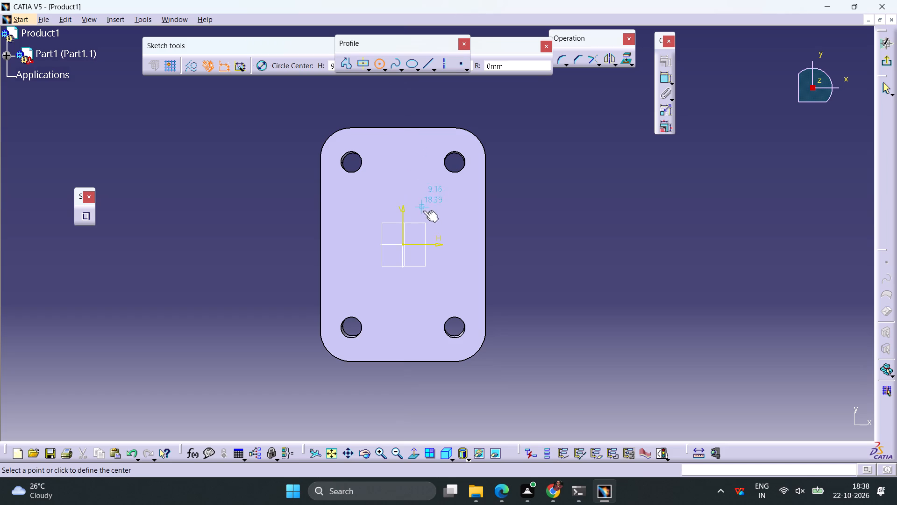
left_click(458, 244)
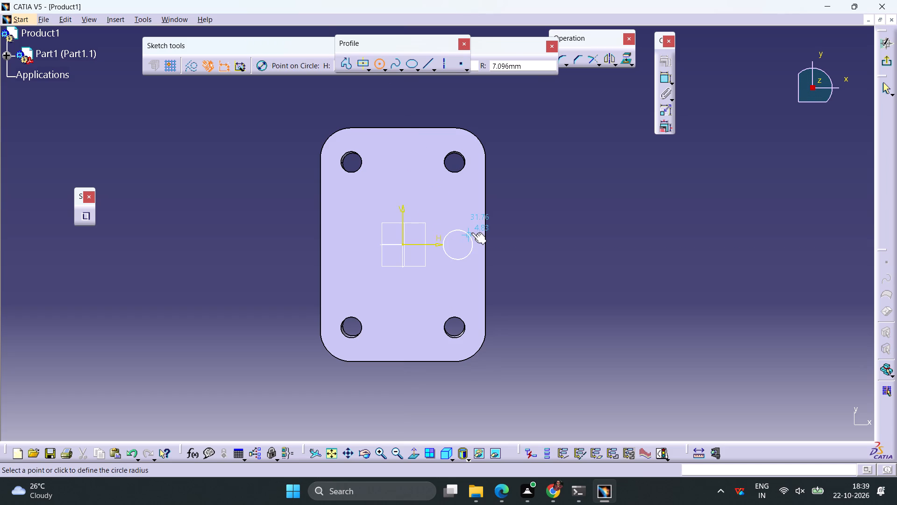
left_click(471, 232)
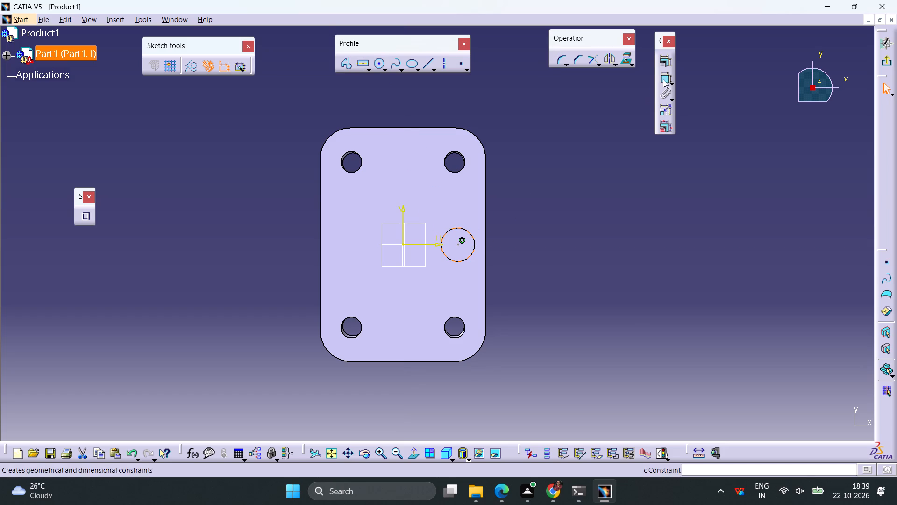
Dimension the new circle's diameter and set it to 20 mm.
left_click(663, 79)
left_click(542, 220)
double_click(548, 218)
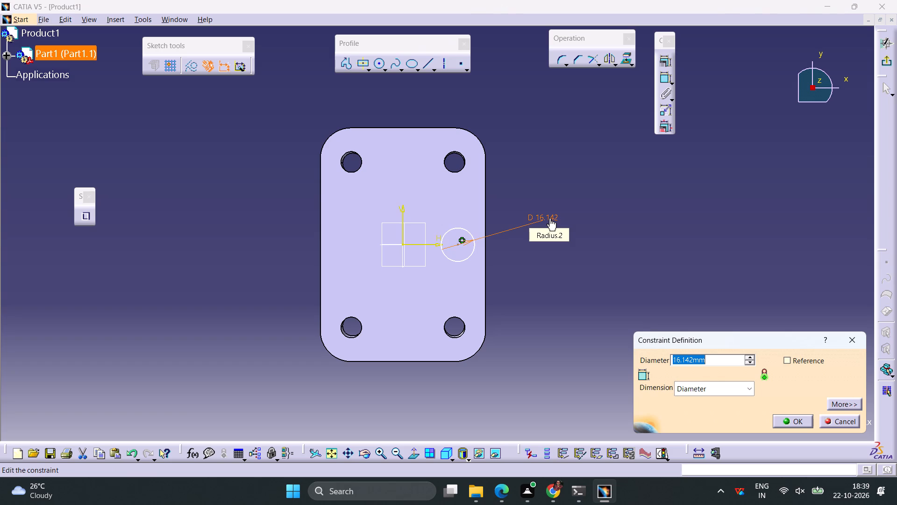
type("20")
key("Return")
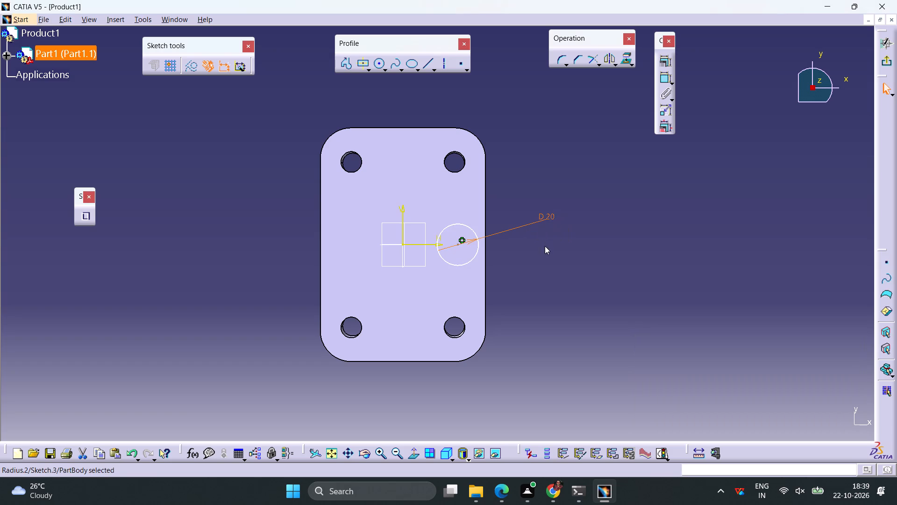
Dimension the circle centre's distance from the vertical axis and set it to 45/2 (22.5 mm).
left_click(641, 289)
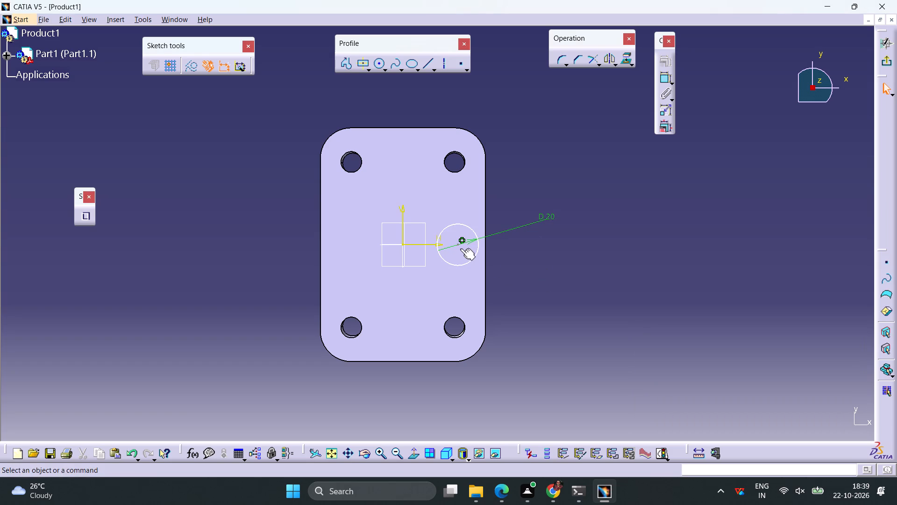
left_click(457, 244)
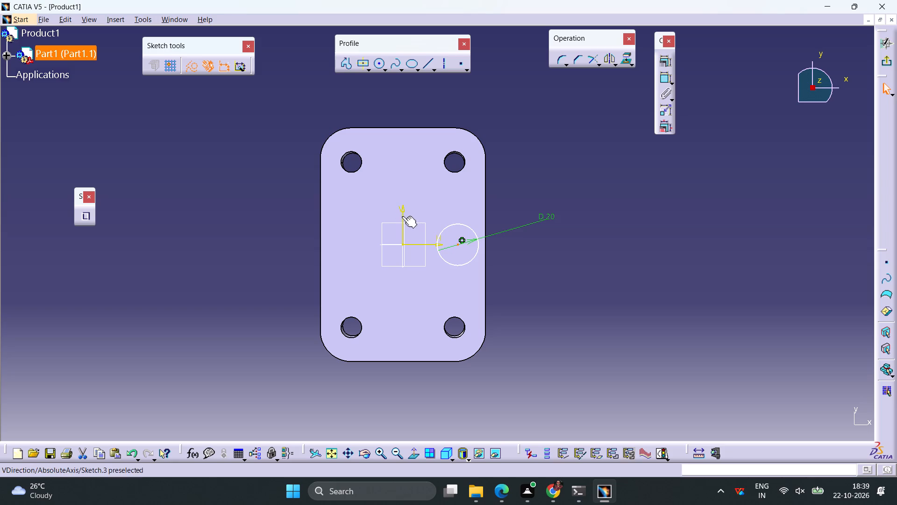
left_click(402, 216, "ctrl")
left_click(662, 78)
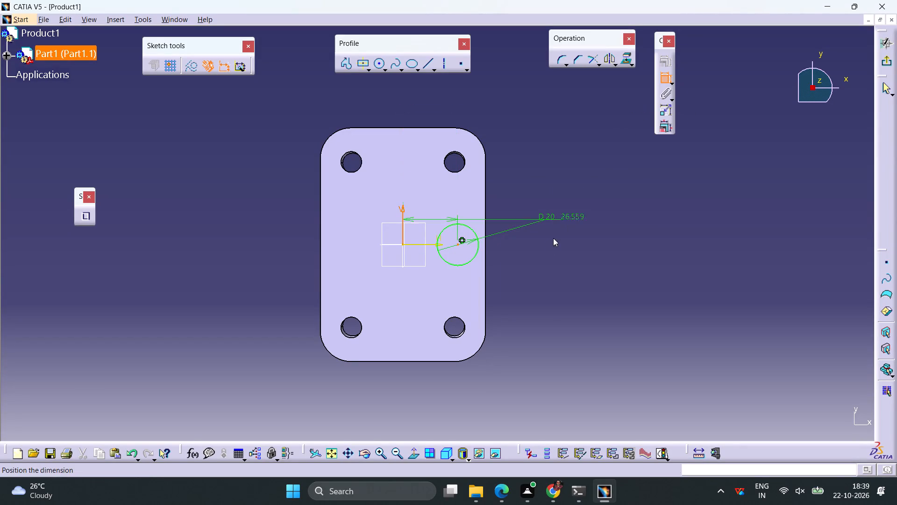
left_click(535, 285)
left_click(536, 283)
left_click(536, 283)
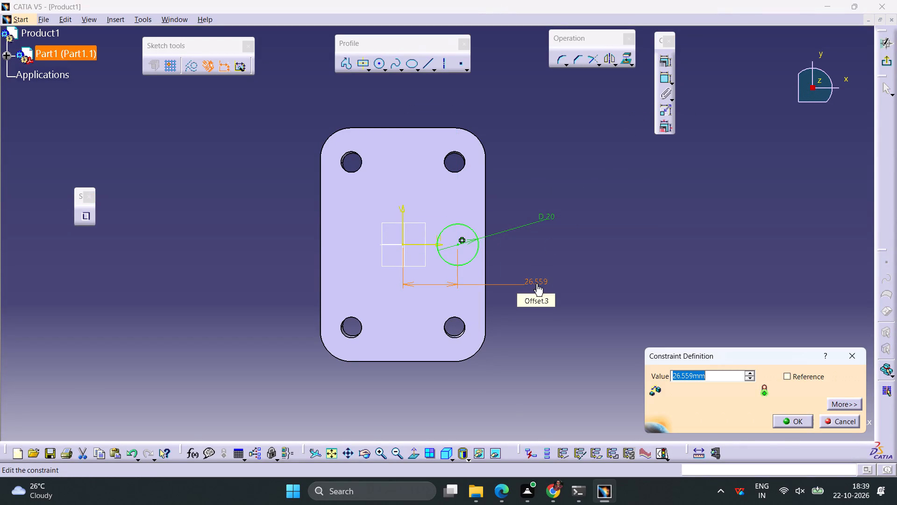
type("45/2")
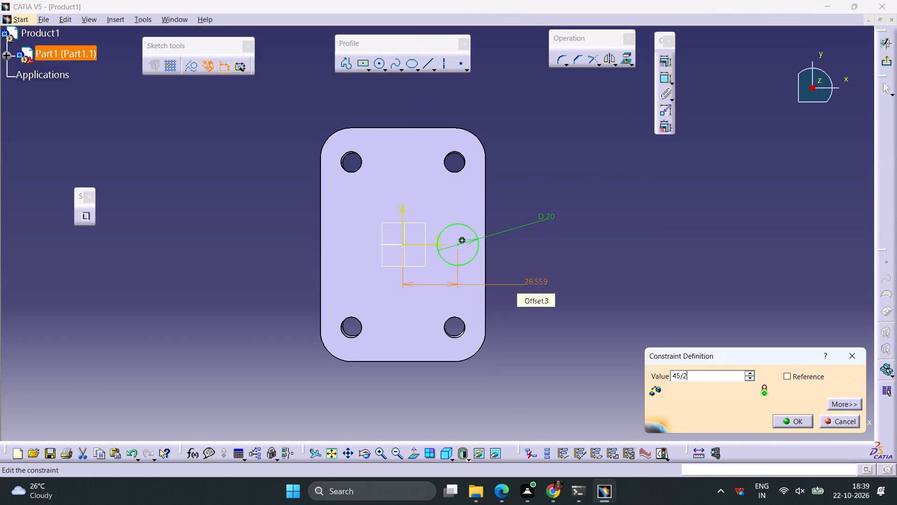
key("Return")
left_click(604, 237)
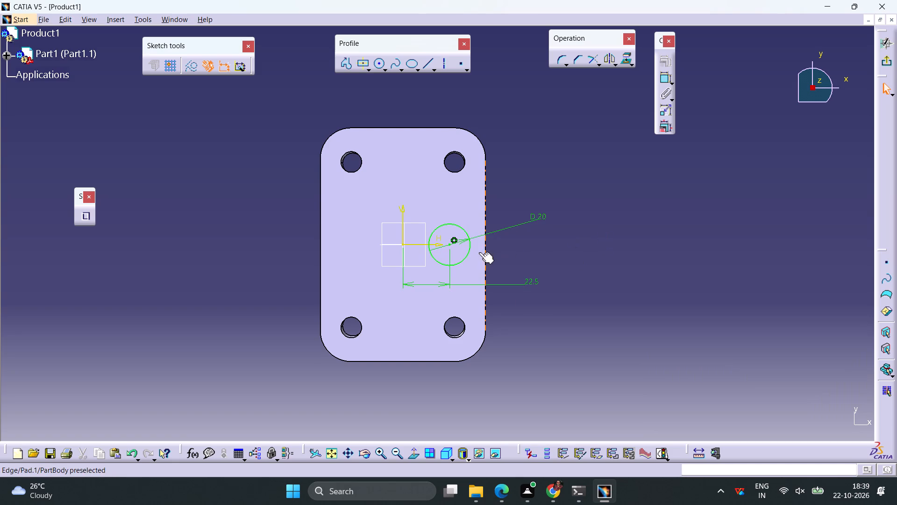
Mirror the 20 mm circle about the sketch's vertical axis.
left_click(470, 251)
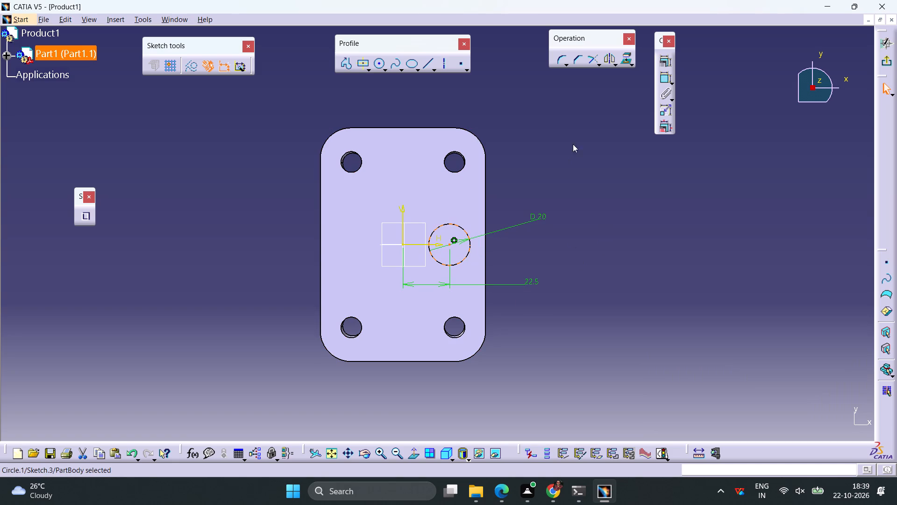
left_click(606, 62)
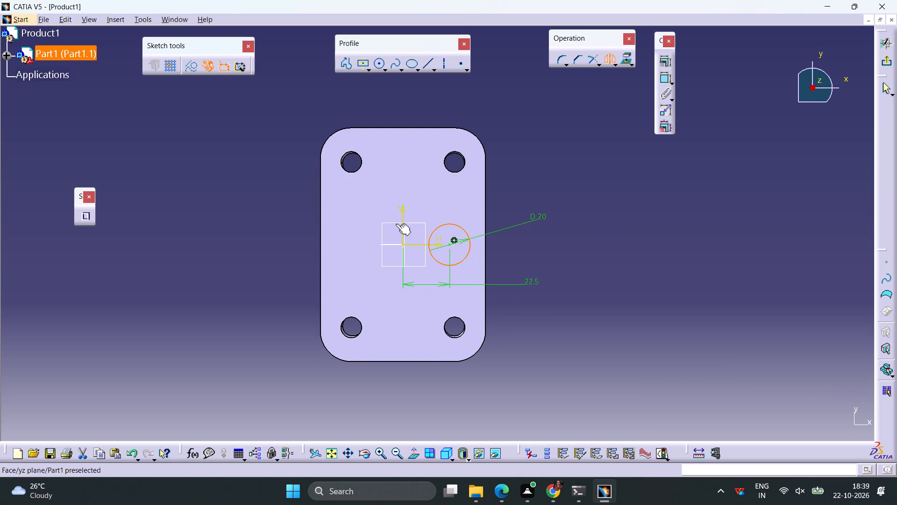
left_click(402, 213)
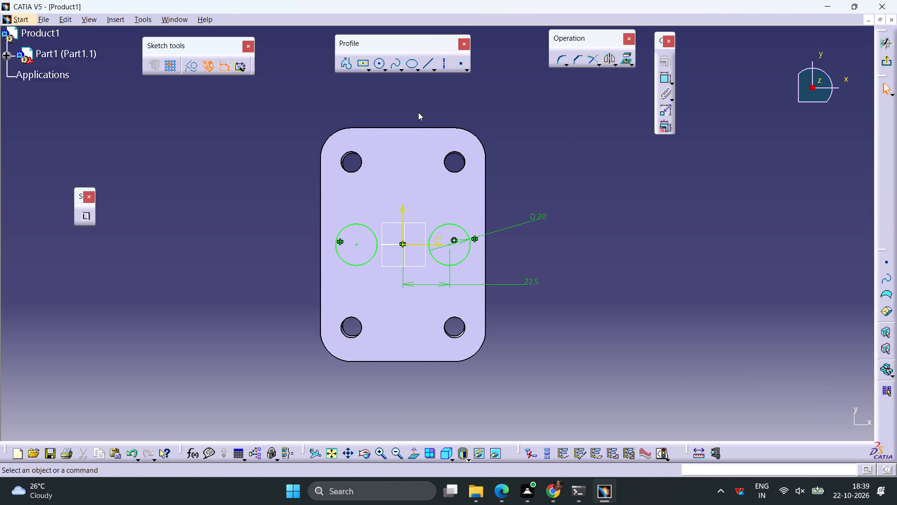
Sketch a circle about 19 mm in diameter on the vertical axis, centred about 27 mm above the origin.
left_click(377, 64)
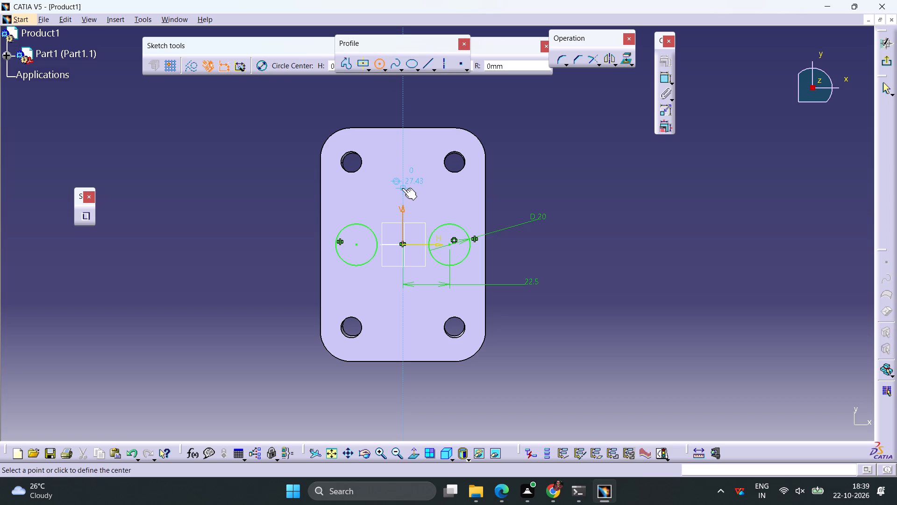
left_click(402, 188)
left_click(416, 173)
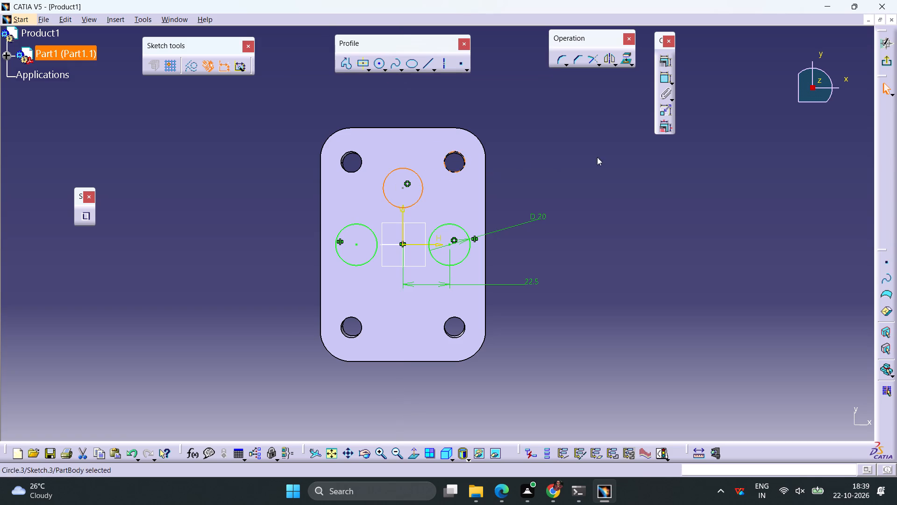
Dimension the diameter of the circle on the vertical axis and set it to 20 mm.
left_click(666, 81)
left_click(532, 153)
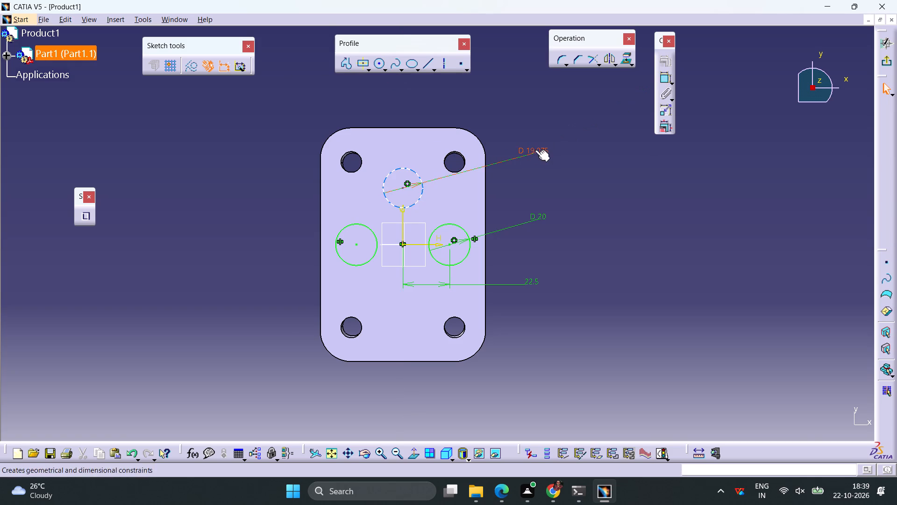
double_click(535, 150)
type("20")
key("Return")
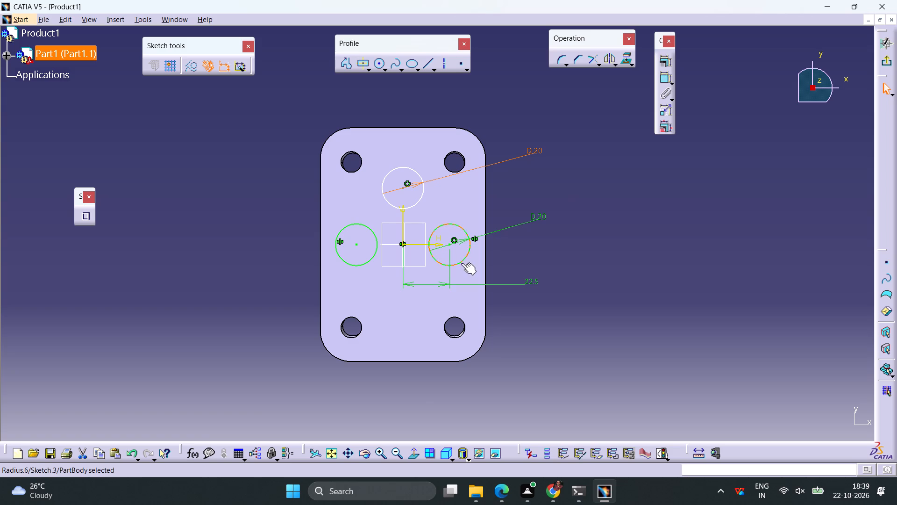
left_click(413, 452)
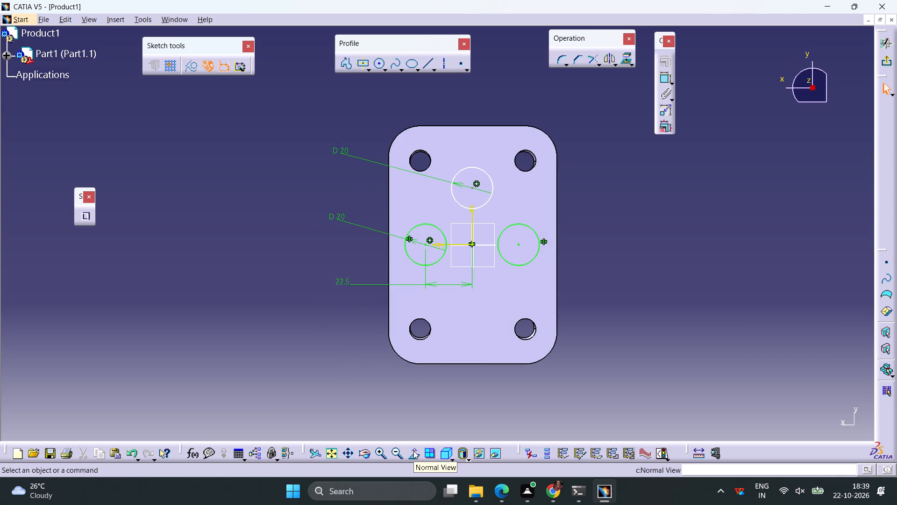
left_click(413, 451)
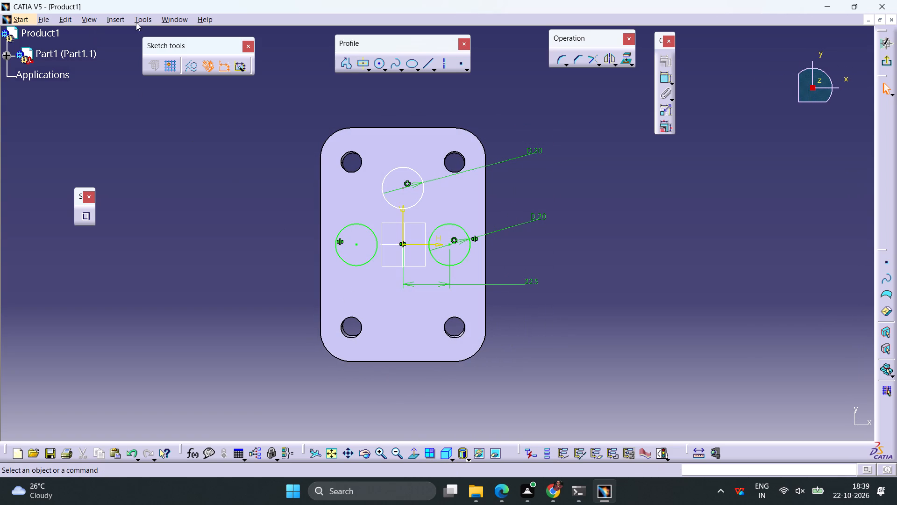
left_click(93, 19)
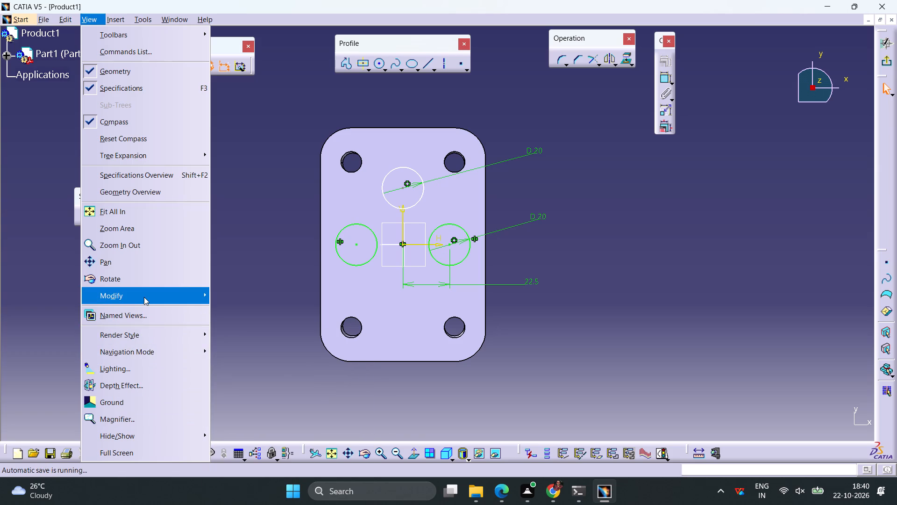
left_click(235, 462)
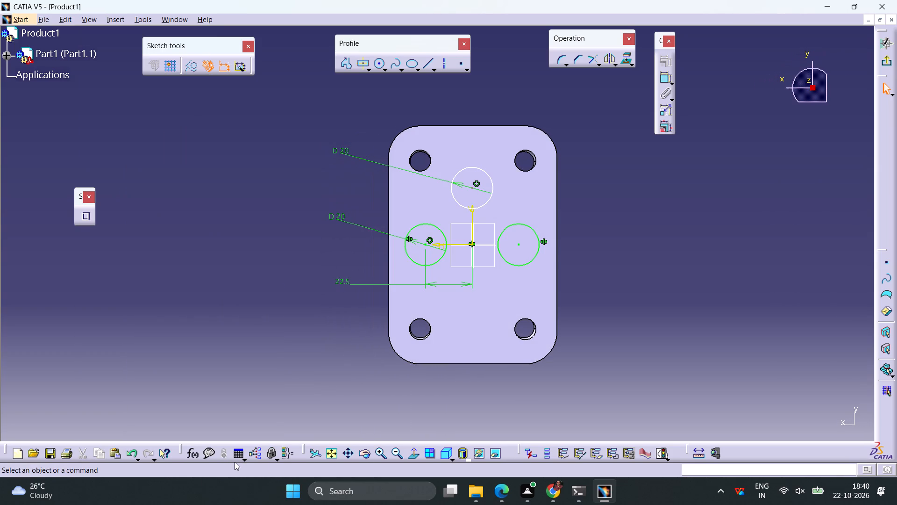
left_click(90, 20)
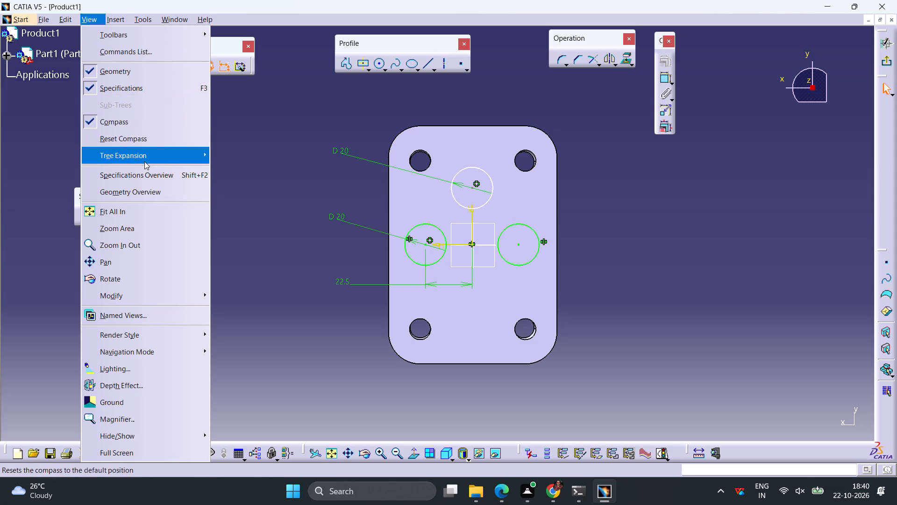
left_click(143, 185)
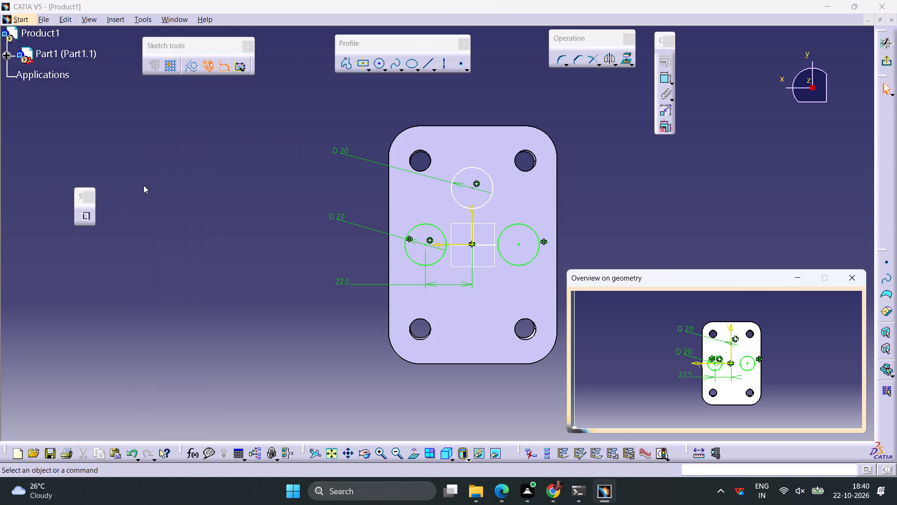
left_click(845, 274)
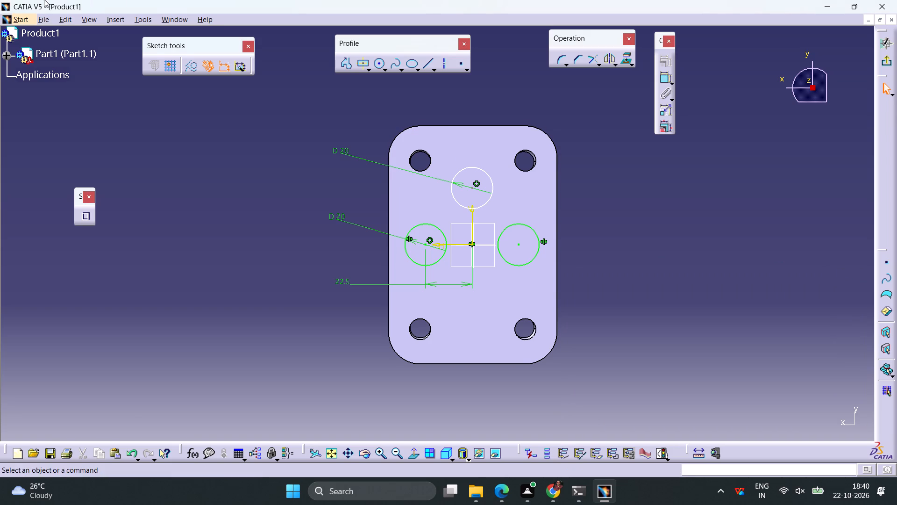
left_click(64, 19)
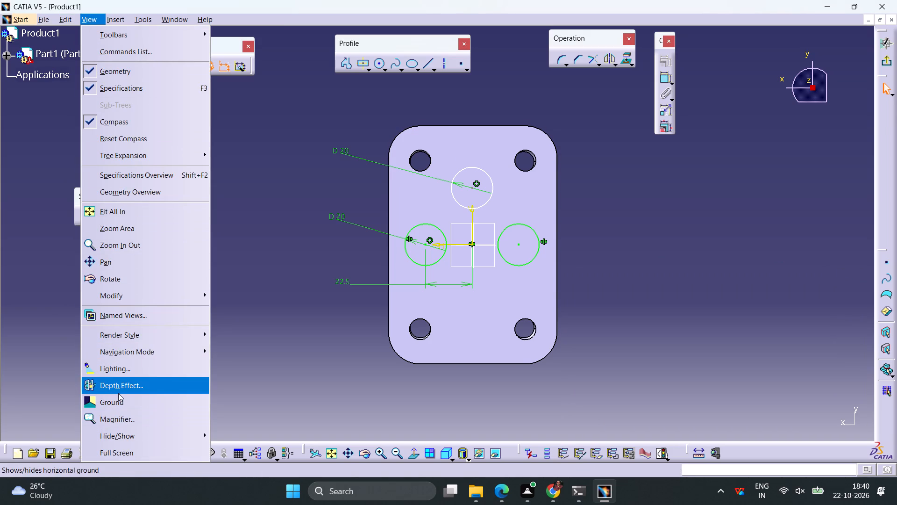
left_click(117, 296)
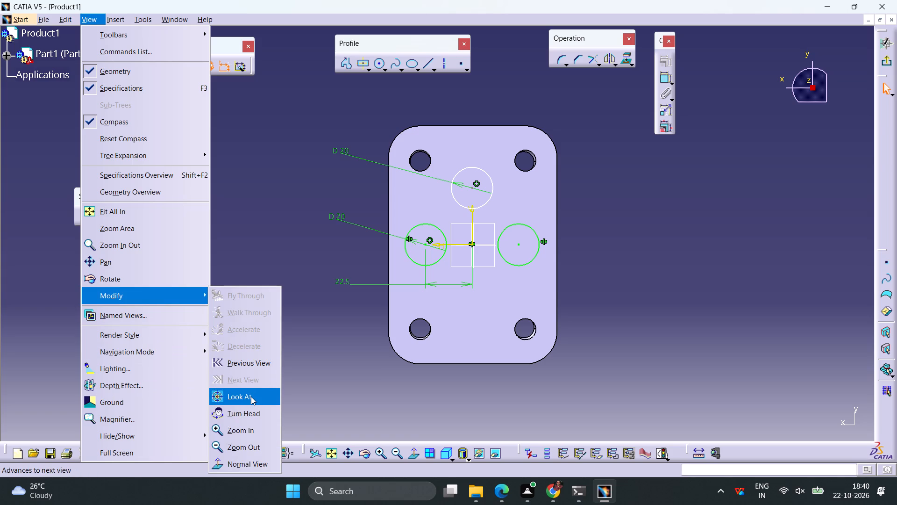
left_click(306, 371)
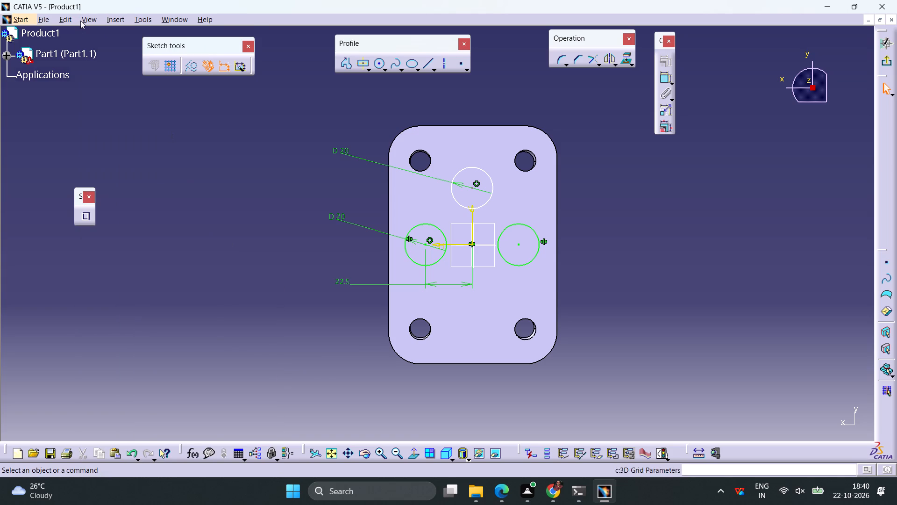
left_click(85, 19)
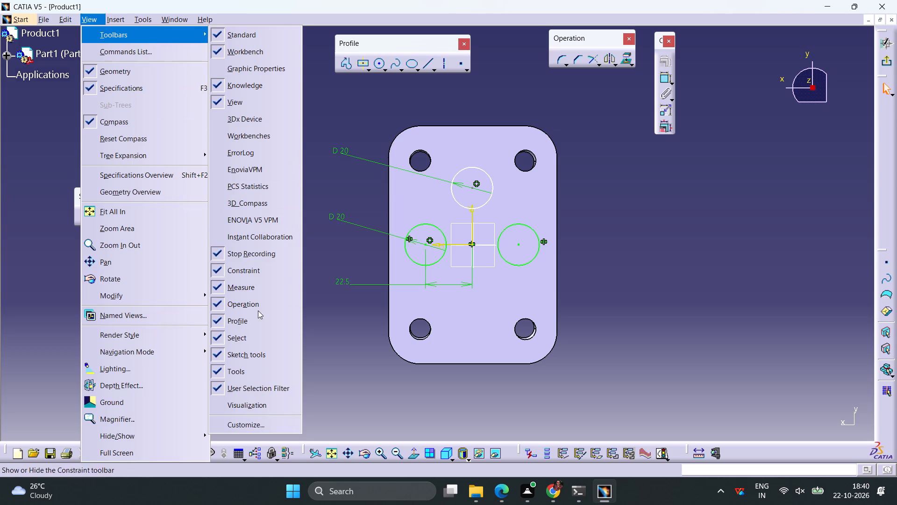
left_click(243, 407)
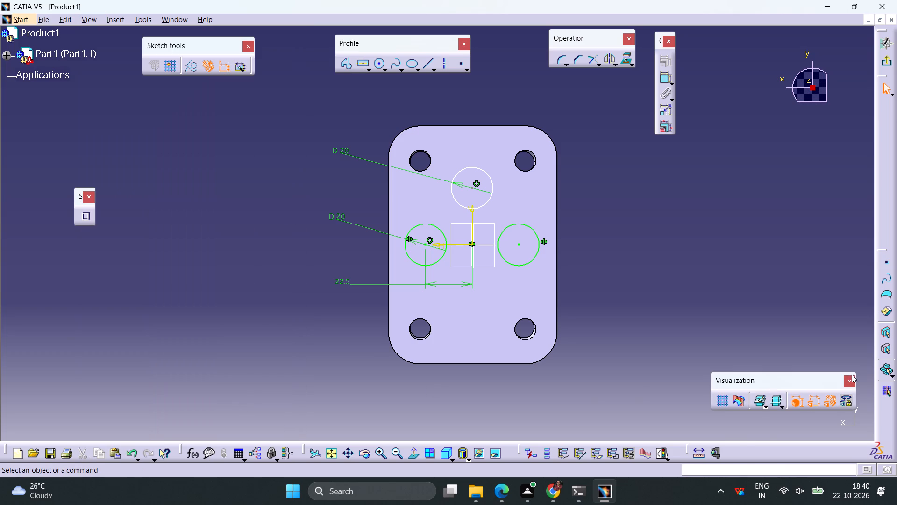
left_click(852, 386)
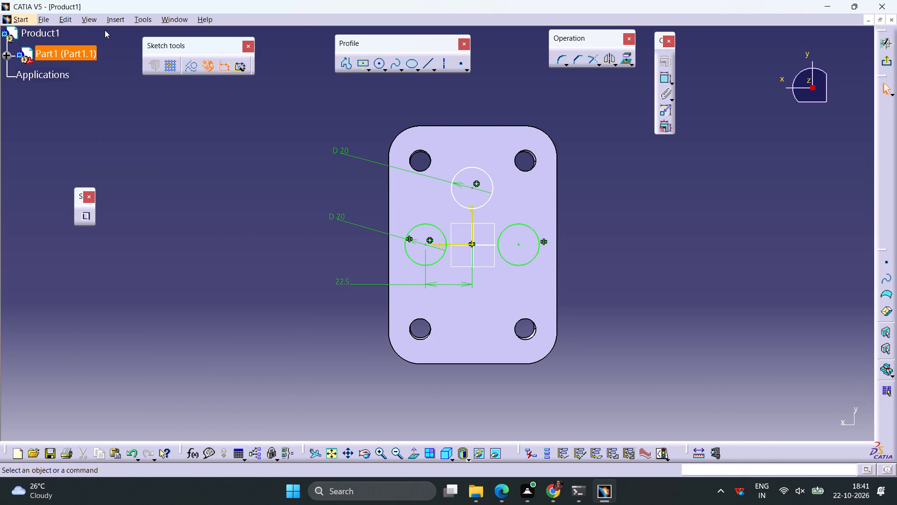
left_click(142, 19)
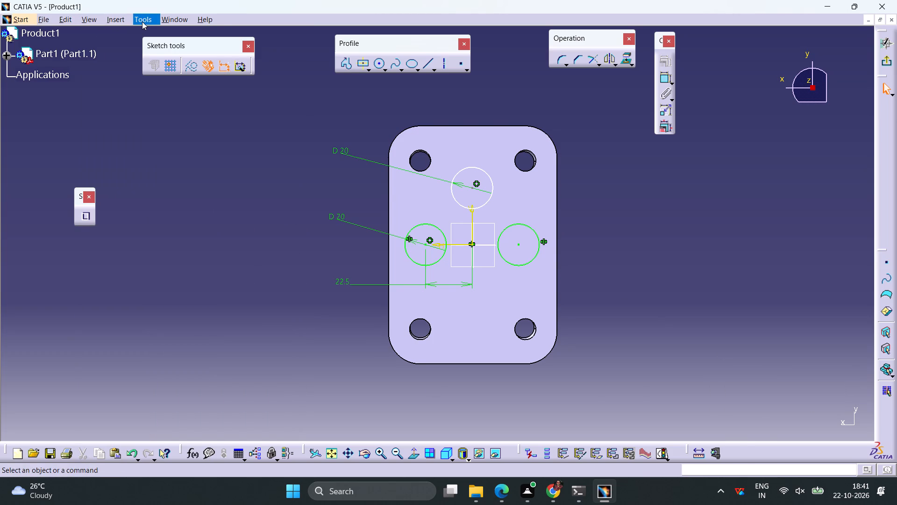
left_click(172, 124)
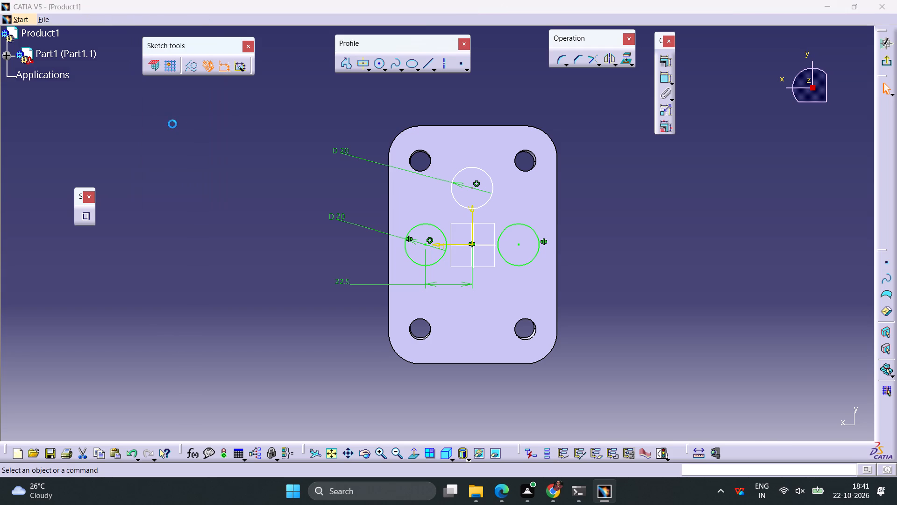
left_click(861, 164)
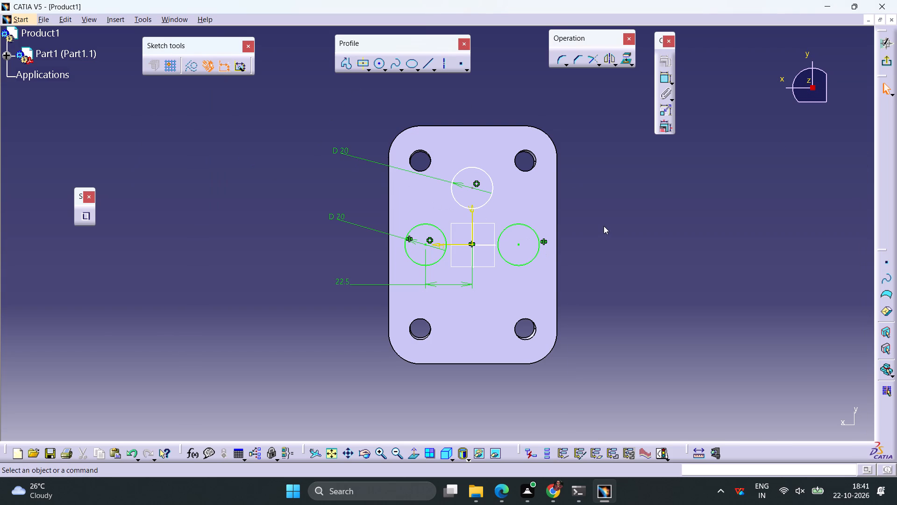
Dimension the upper circle centre's distance from the horizontal axis and set it to 40 mm.
left_click(473, 188)
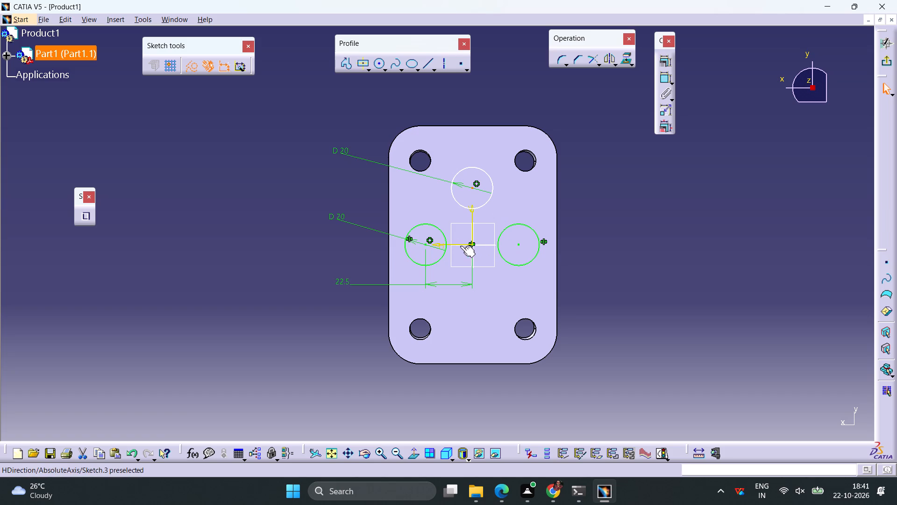
left_click(460, 245, "ctrl")
left_click(664, 77)
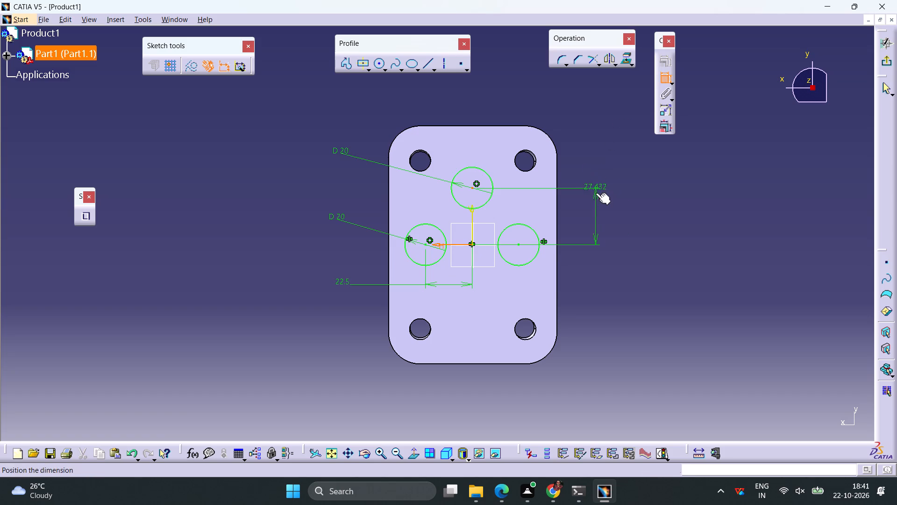
left_click(605, 169)
double_click(605, 166)
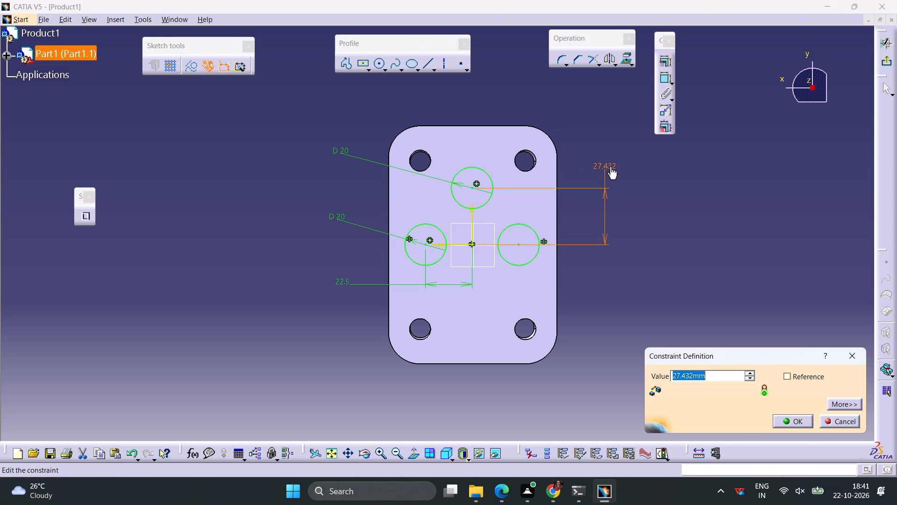
type("40")
key("Return")
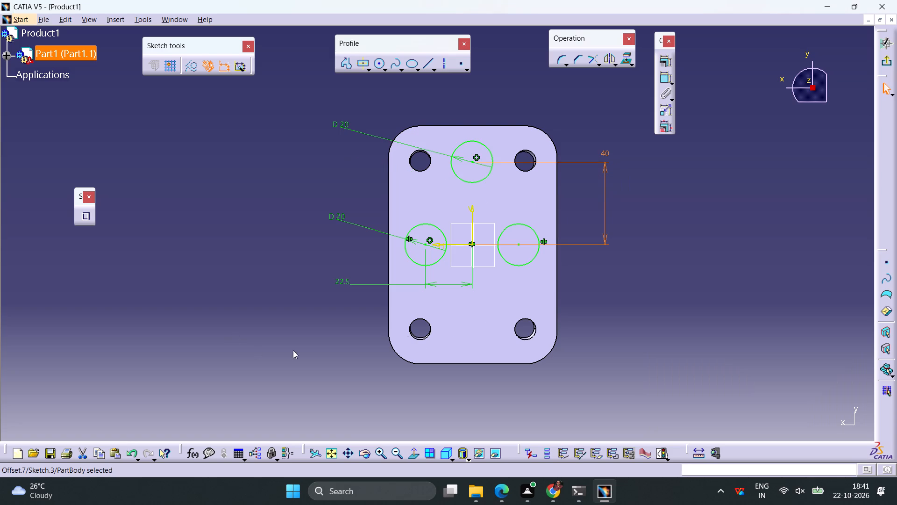
Mirror the upper 20 mm circle about the sketch's horizontal axis.
left_click(491, 173)
left_click(609, 58)
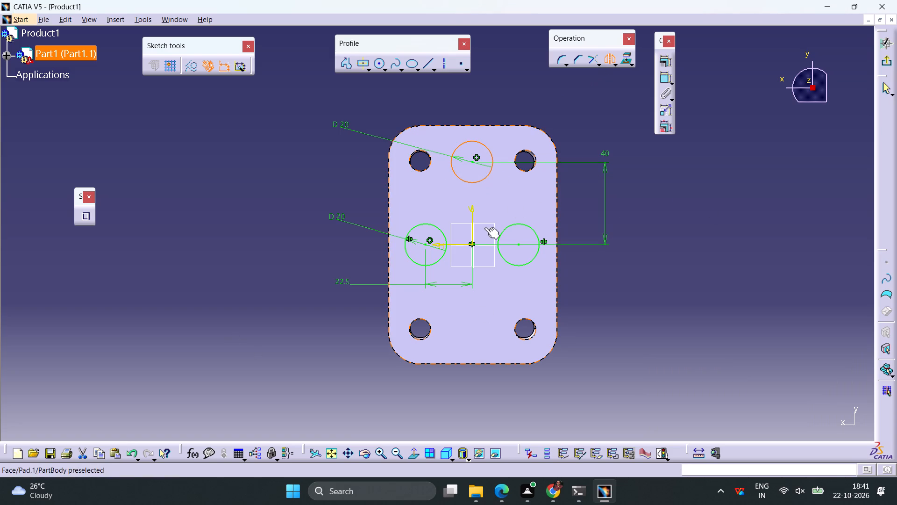
left_click(459, 244)
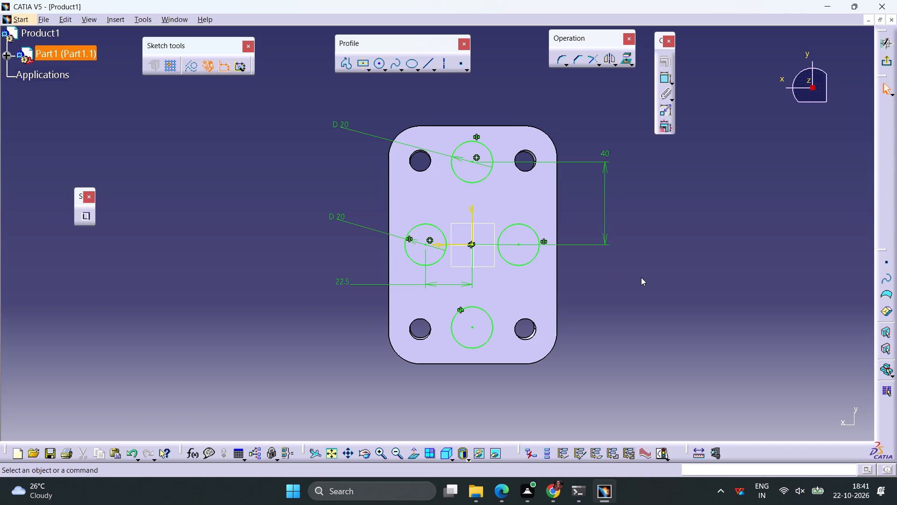
Sketch a circle concentric with the right-hand 20 mm circle on the horizontal axis and dimension its diameter to 30 mm.
left_click(378, 66)
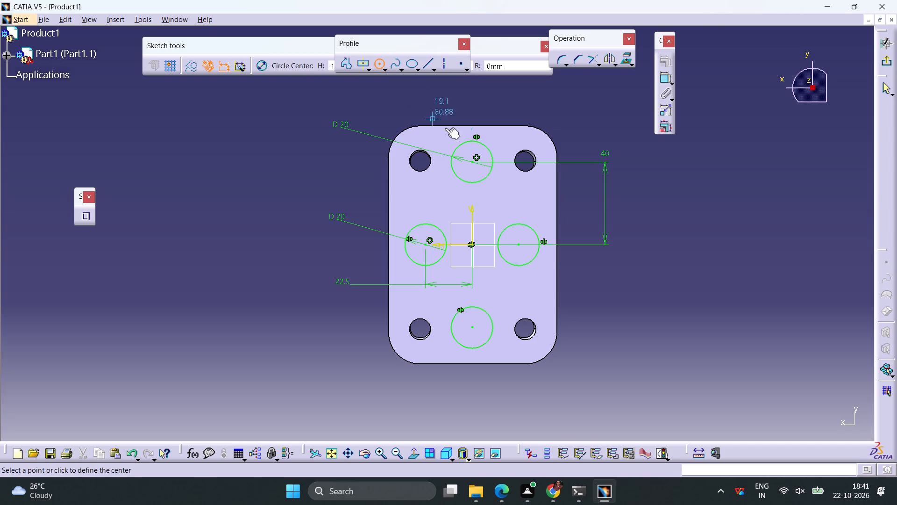
left_click(519, 245)
left_click(539, 214)
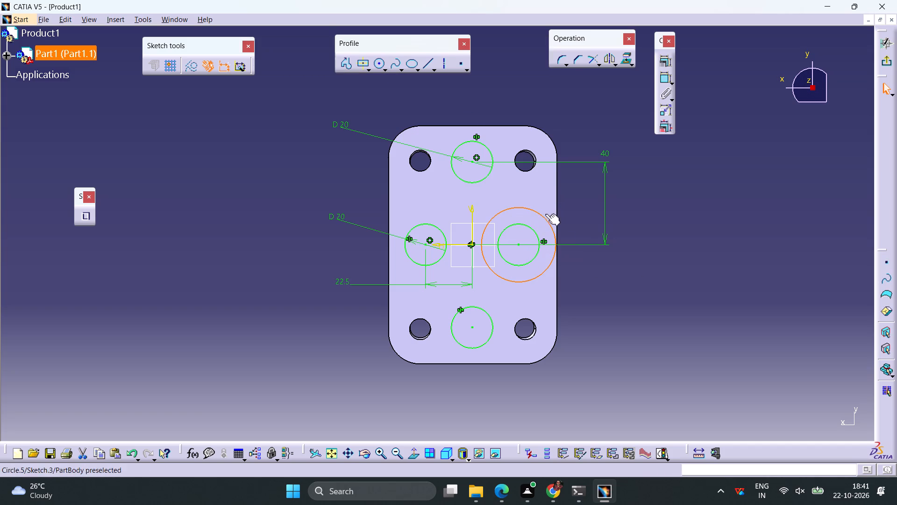
left_click(665, 80)
left_click(608, 292)
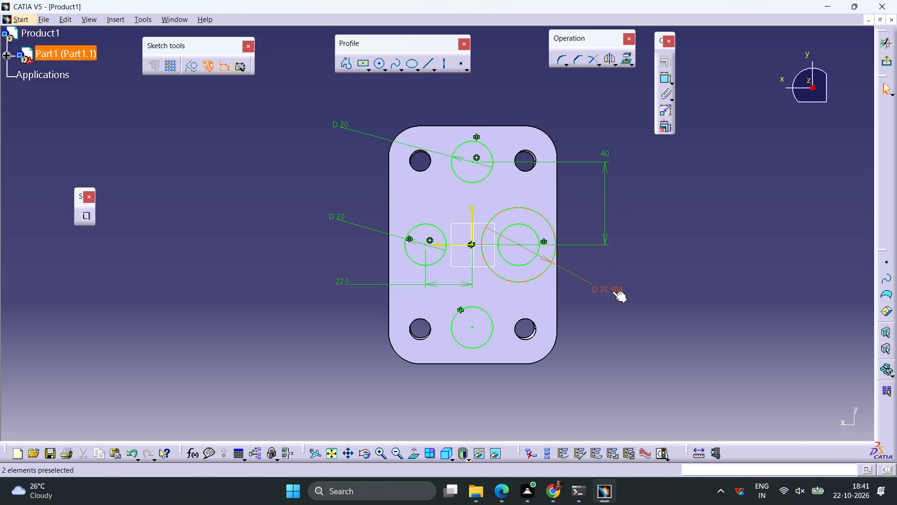
double_click(612, 291)
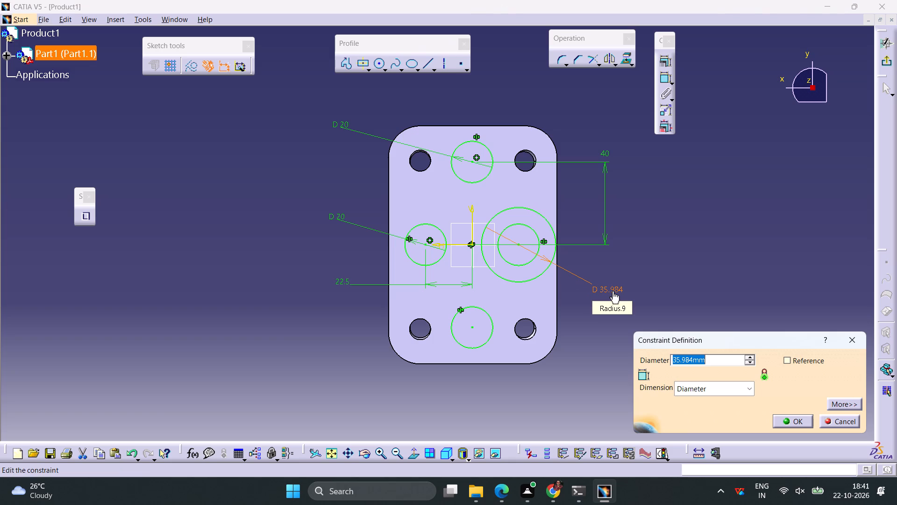
type("30")
key("Return")
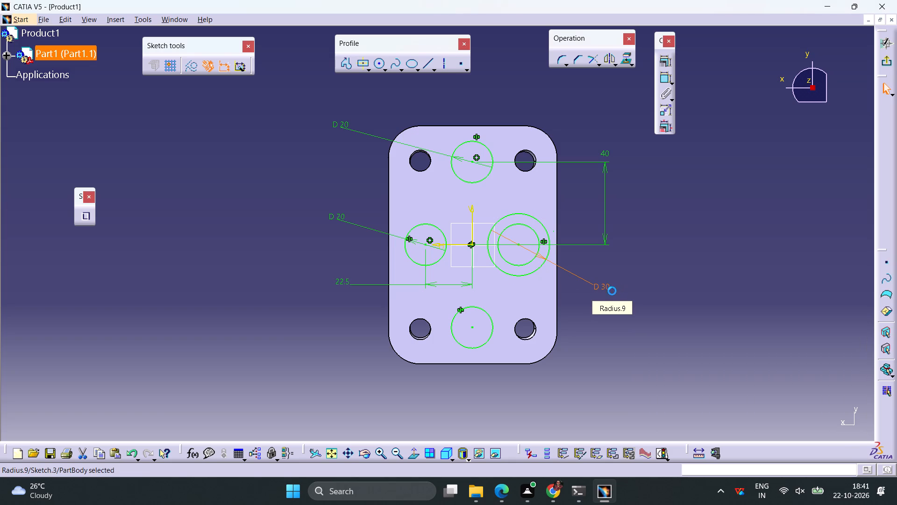
Mirror the right-hand 30 mm circle about the sketch's vertical axis.
left_click(540, 265)
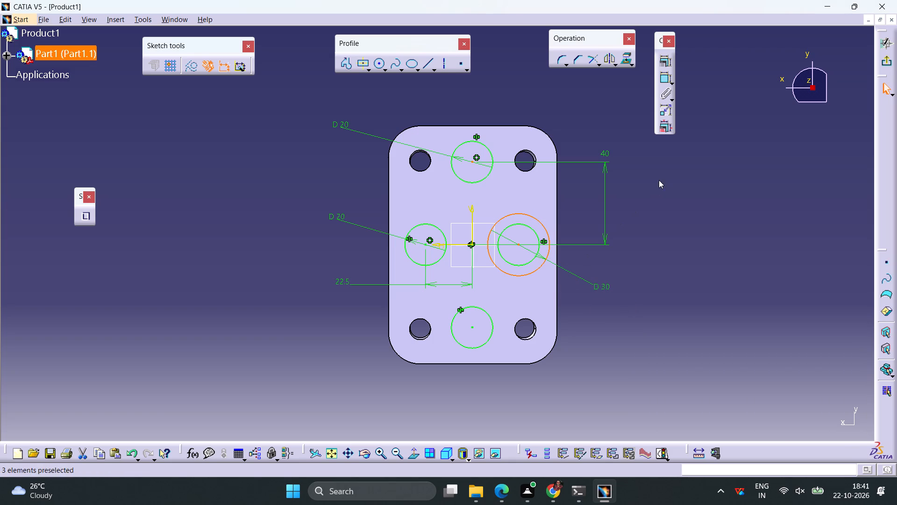
left_click(608, 60)
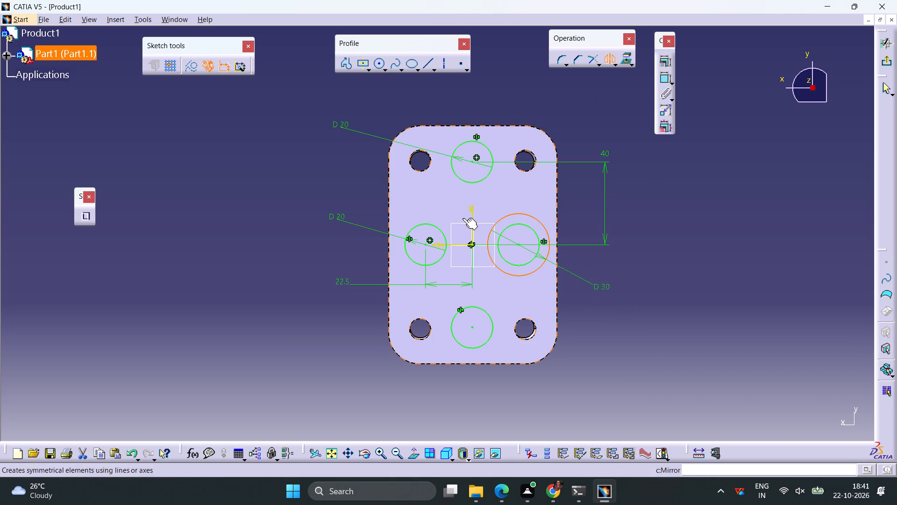
left_click(472, 214)
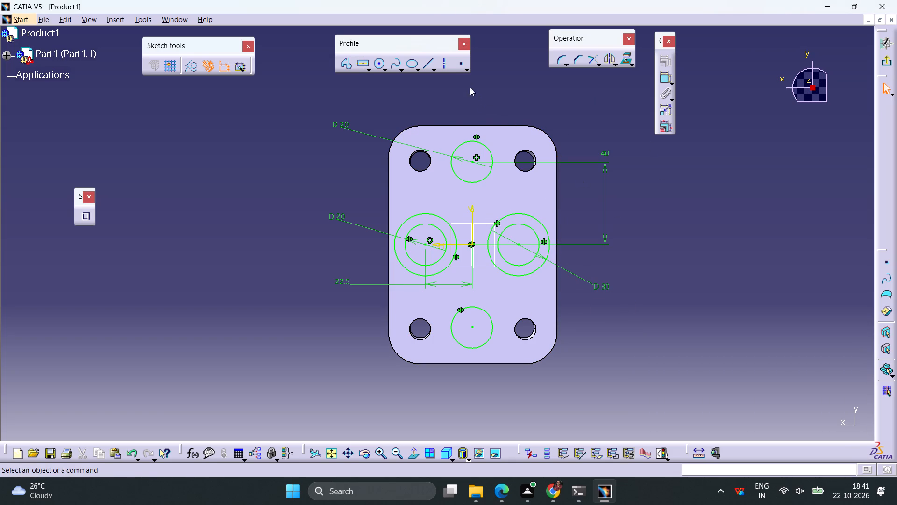
Sketch a circle concentric with the upper 20 mm circle and dimension its diameter to 30 mm.
left_click(377, 61)
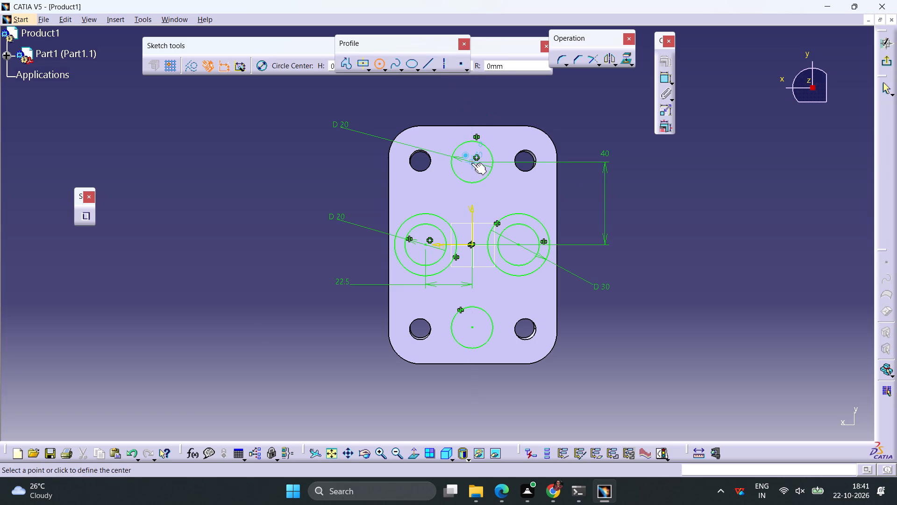
left_click(471, 163)
left_click(493, 148)
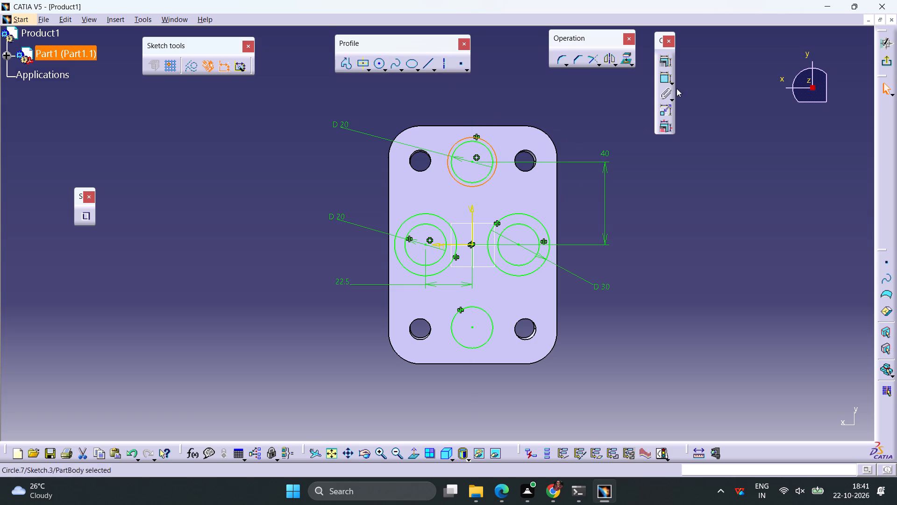
left_click(664, 80)
left_click(530, 107)
double_click(536, 103)
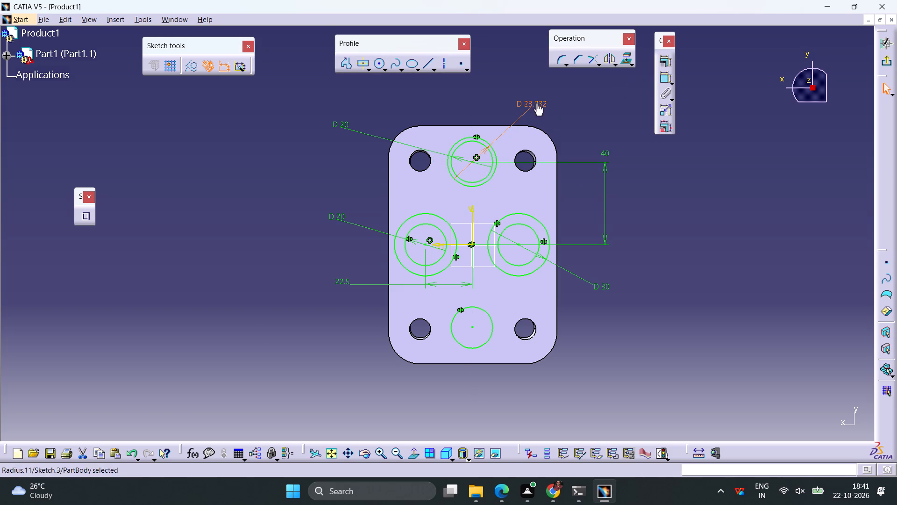
type("30")
key("Return")
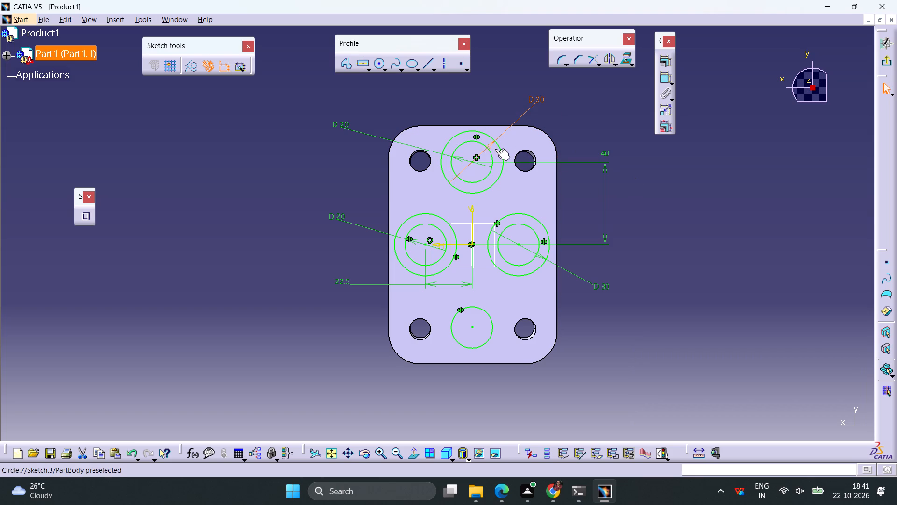
Mirror the upper 30 mm circle about the sketch's horizontal axis.
left_click(501, 148)
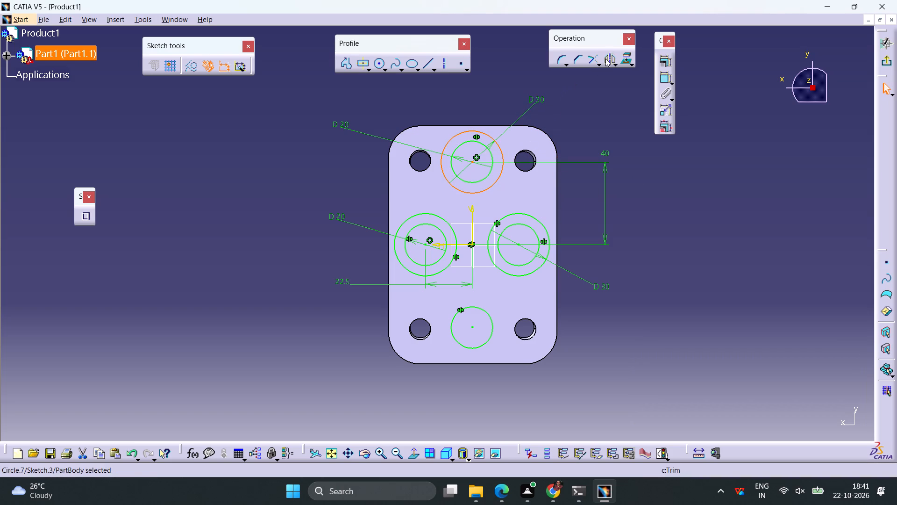
left_click(605, 58)
left_click(461, 245)
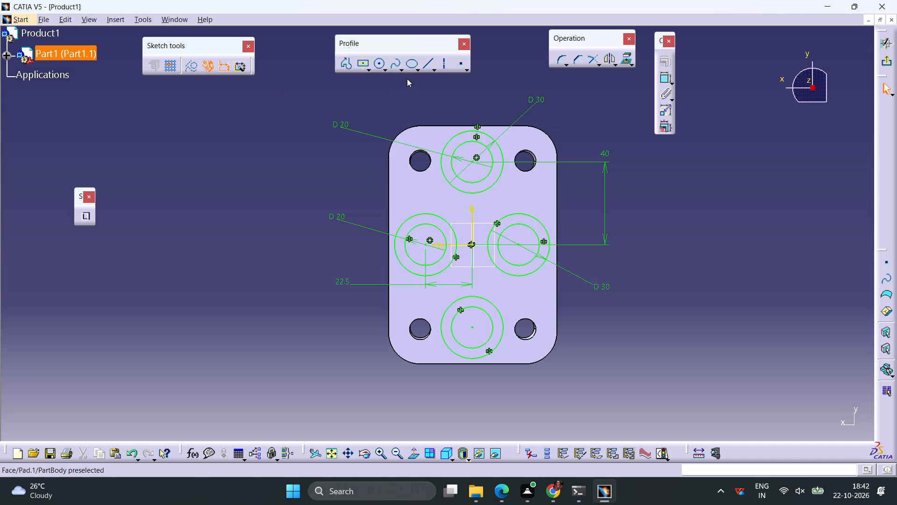
Sketch a small circle between the upper and left 30 mm circles, centred about 27 mm above the horizontal axis.
left_click(384, 70)
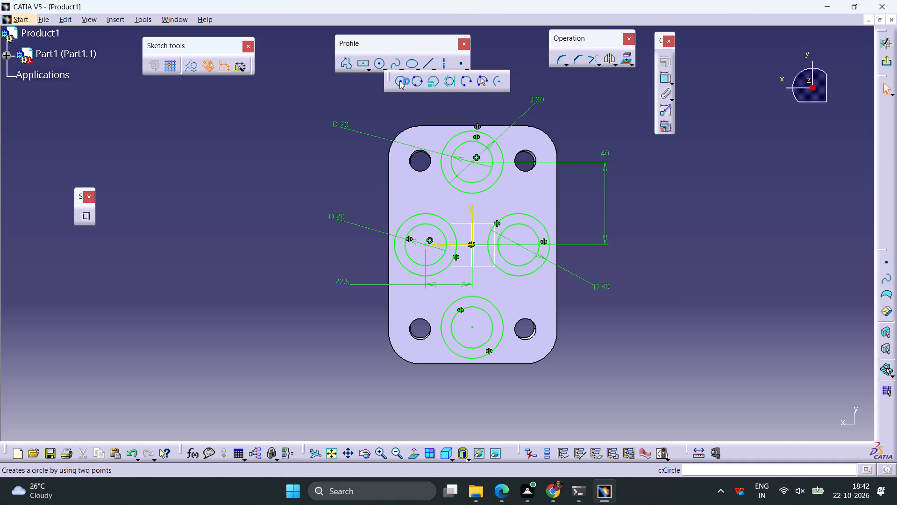
left_click(399, 81)
scroll(349, 146, "down", 2)
left_click(400, 85)
left_click(411, 188)
left_click(421, 179)
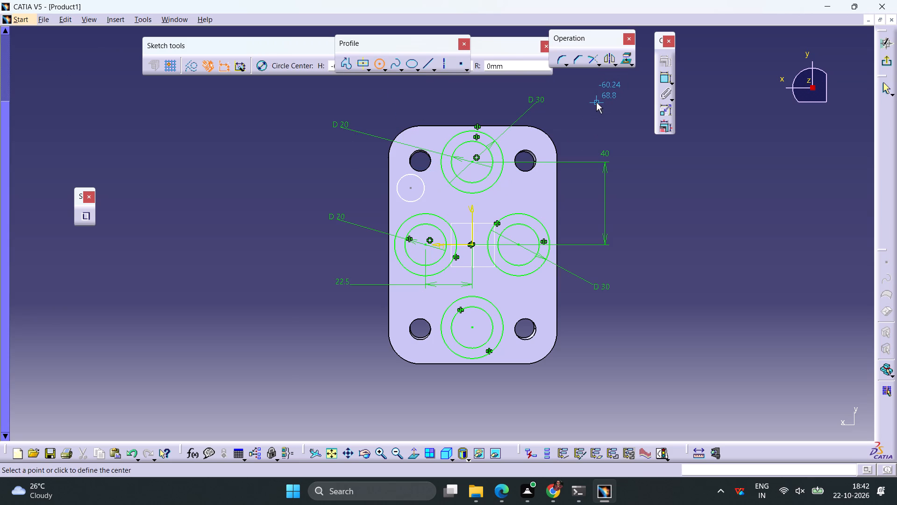
key("Escape")
Constrain the small circle tangent to the upper 30 mm circle.
left_click(424, 186)
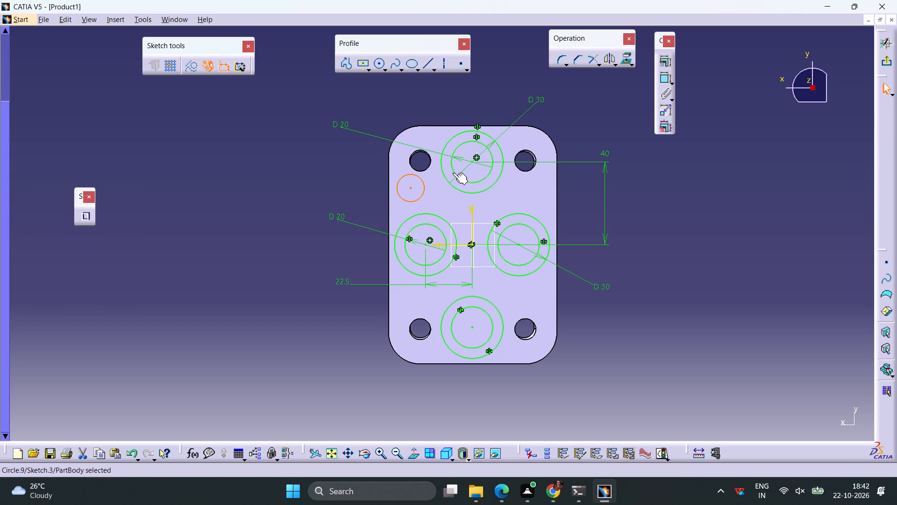
left_click(441, 174, "ctrl")
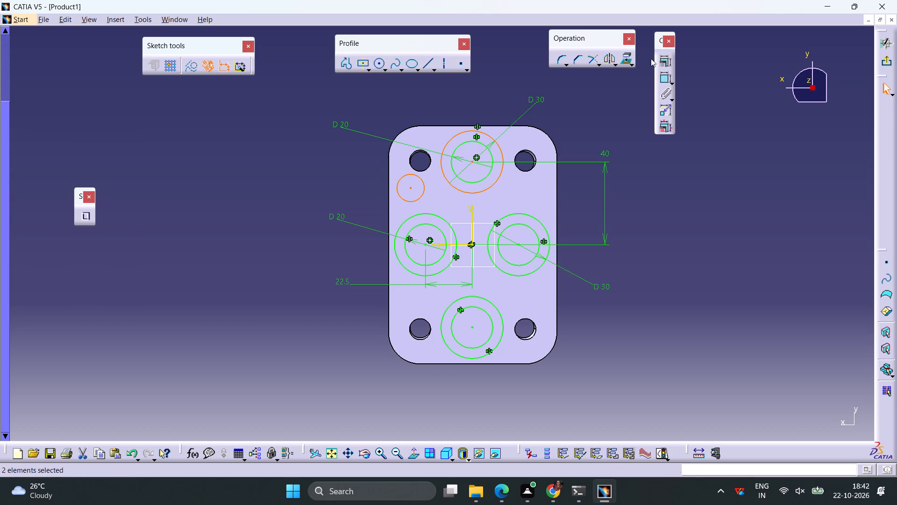
left_click(661, 59)
left_click(819, 286)
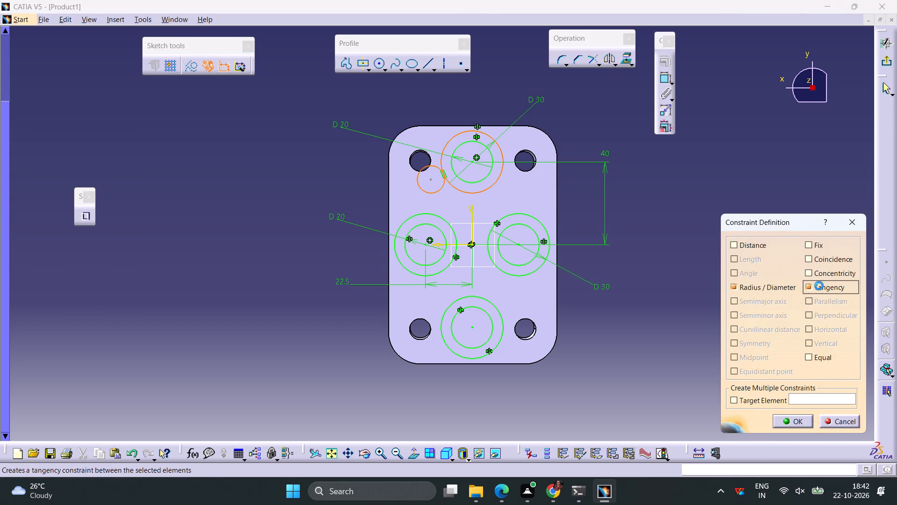
left_click(798, 421)
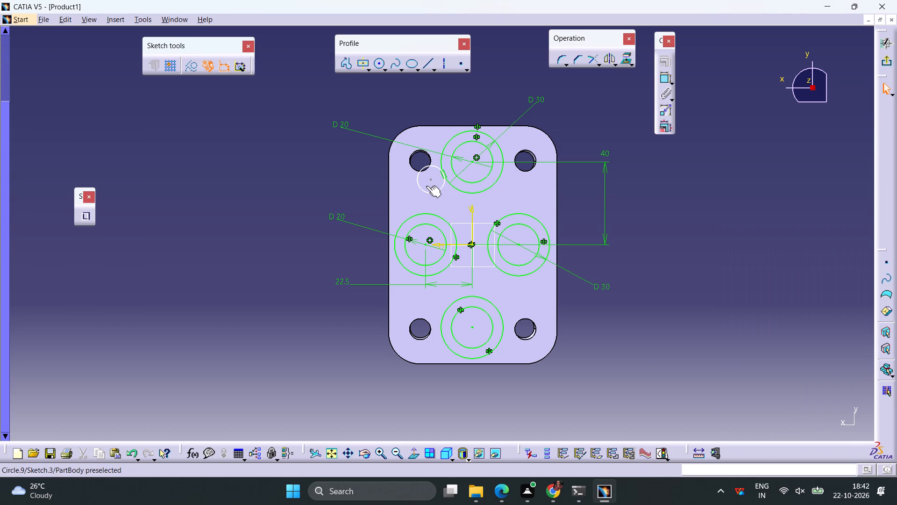
Constrain the small circle tangent to the left 30 mm circle as well.
left_click(427, 193)
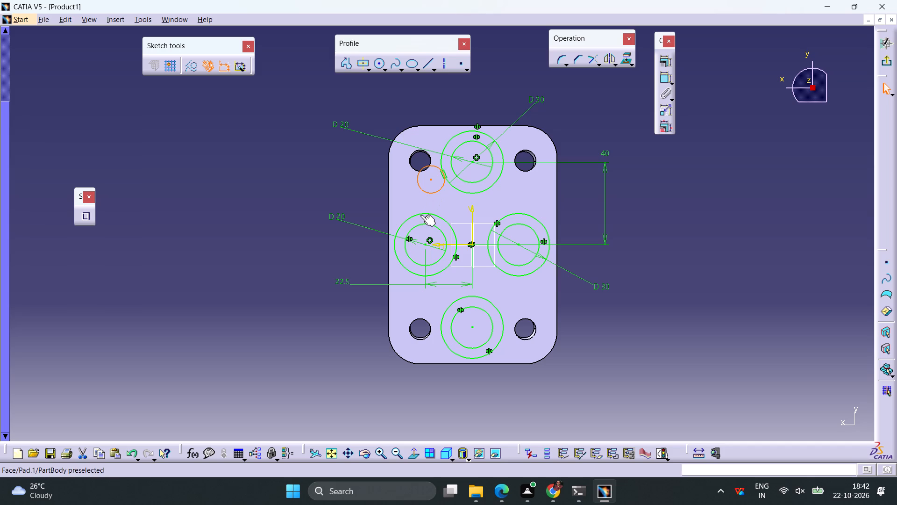
left_click(420, 215, "ctrl")
left_click(667, 62)
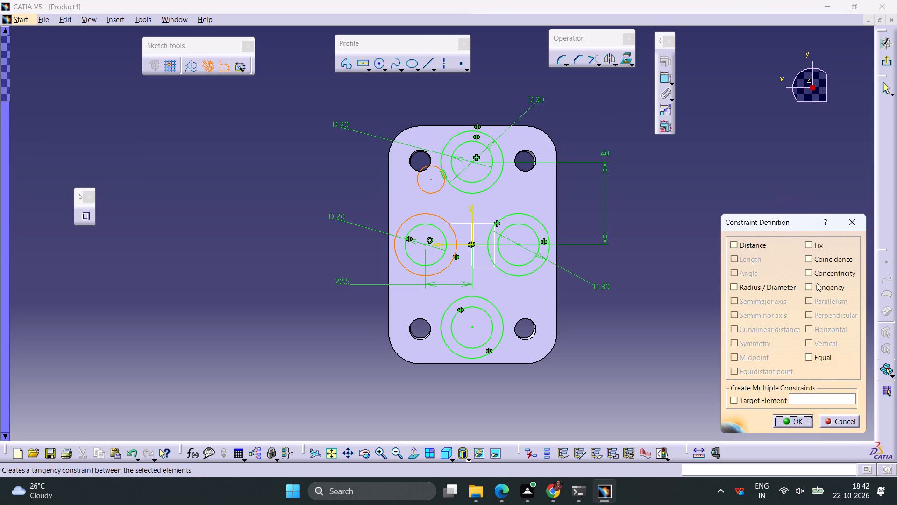
left_click(815, 287)
left_click(795, 421)
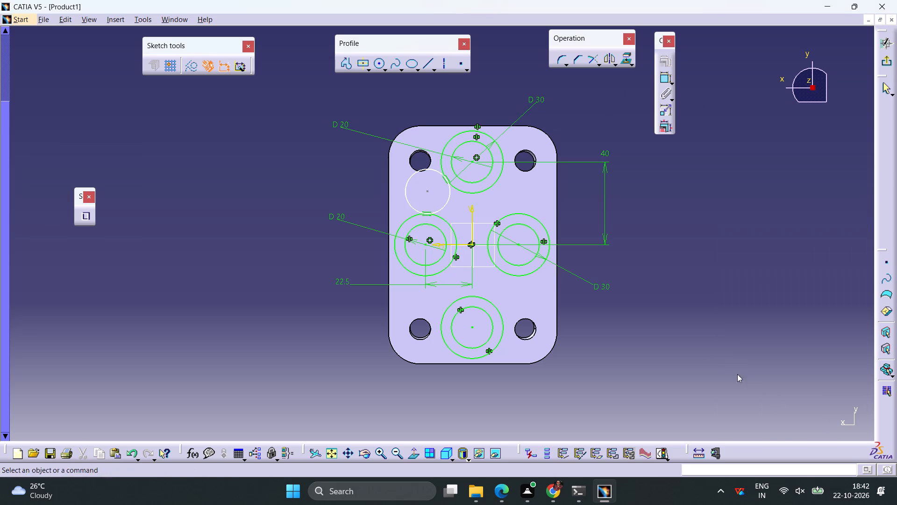
Mirror the upper-left tangent circle about the sketch's vertical axis.
left_click(447, 200)
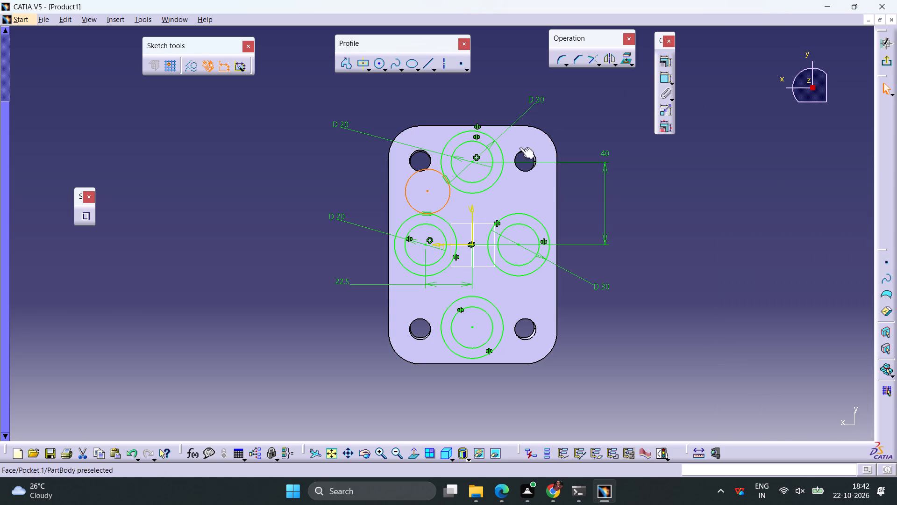
left_click(611, 59)
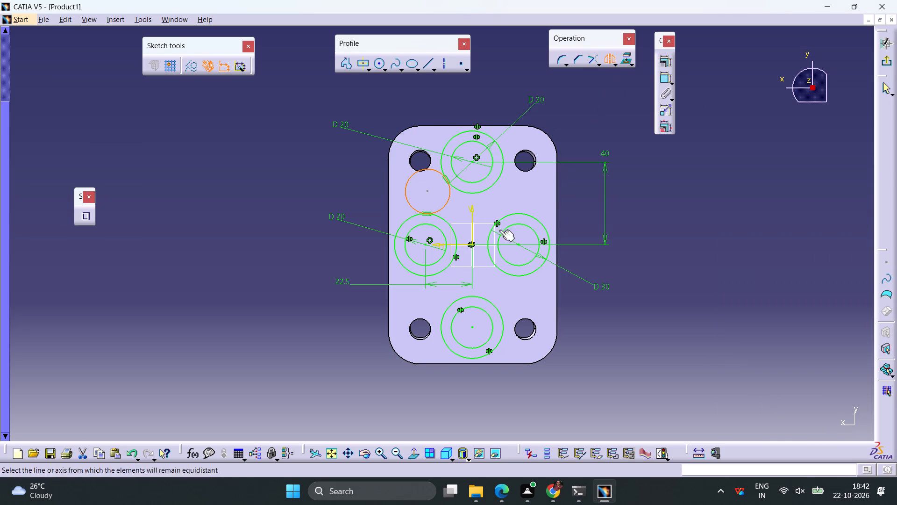
left_click(470, 214)
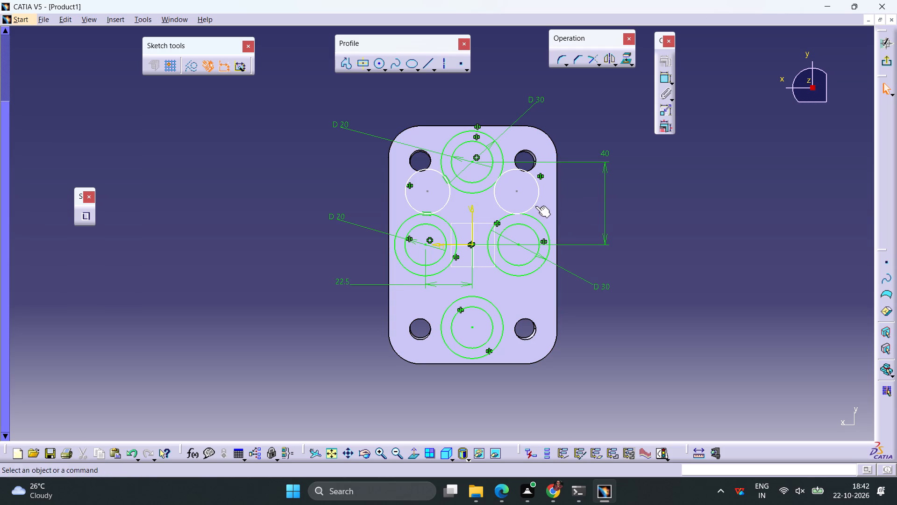
Mirror the upper-right tangent circle about the sketch's horizontal axis.
left_click(535, 206)
left_click(610, 58)
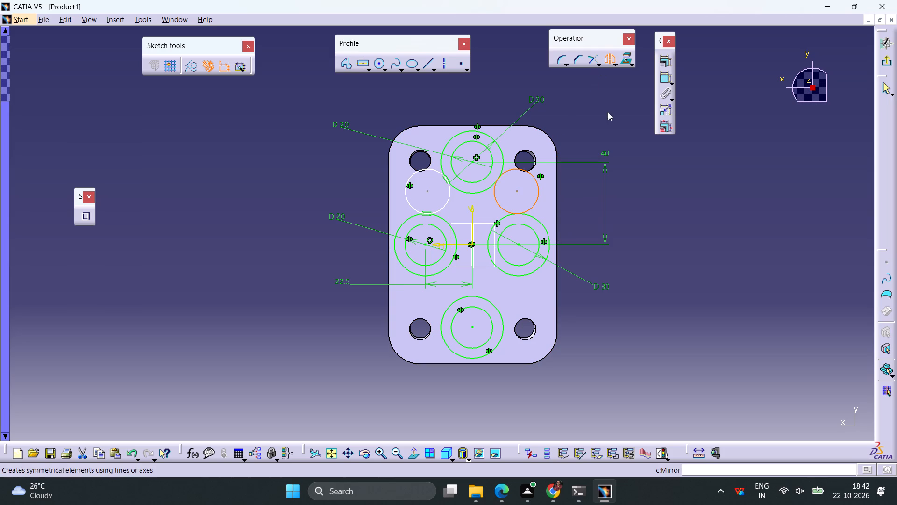
left_click(451, 243)
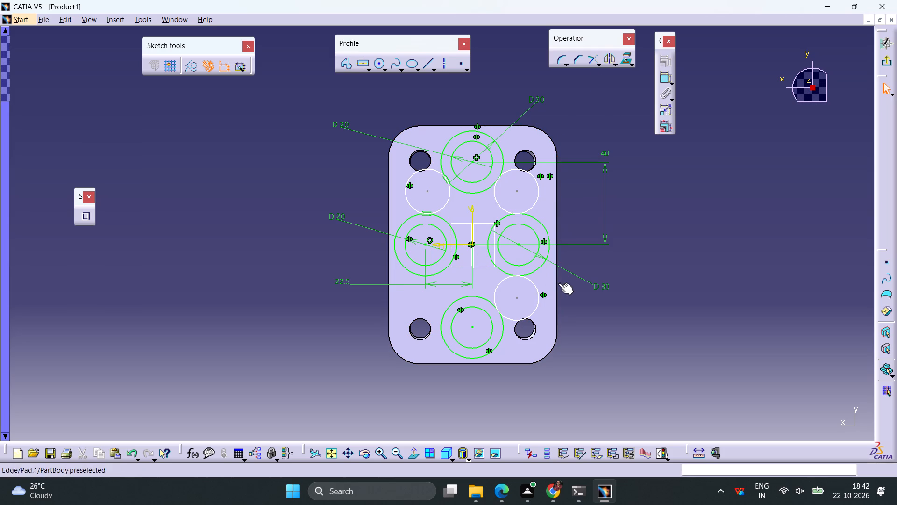
Mirror the lower-right tangent circle about the sketch's vertical axis.
left_click(532, 285)
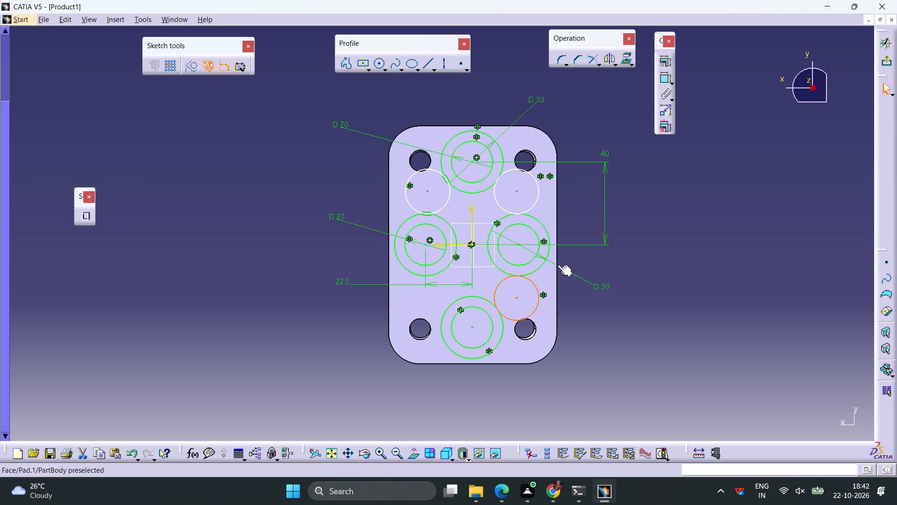
left_click(607, 56)
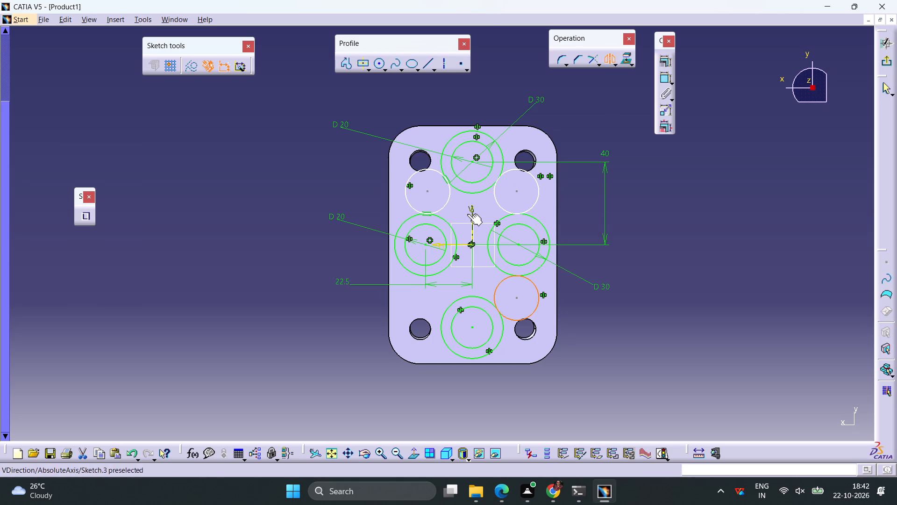
left_click(470, 214)
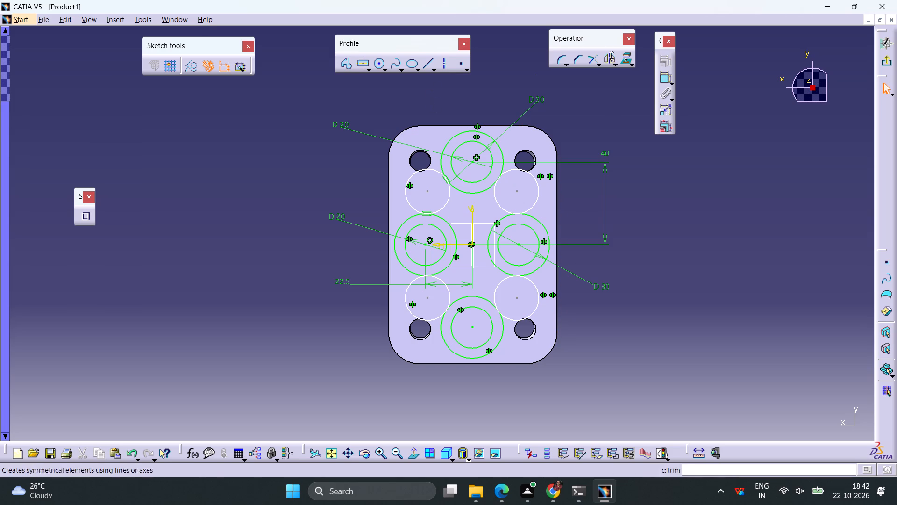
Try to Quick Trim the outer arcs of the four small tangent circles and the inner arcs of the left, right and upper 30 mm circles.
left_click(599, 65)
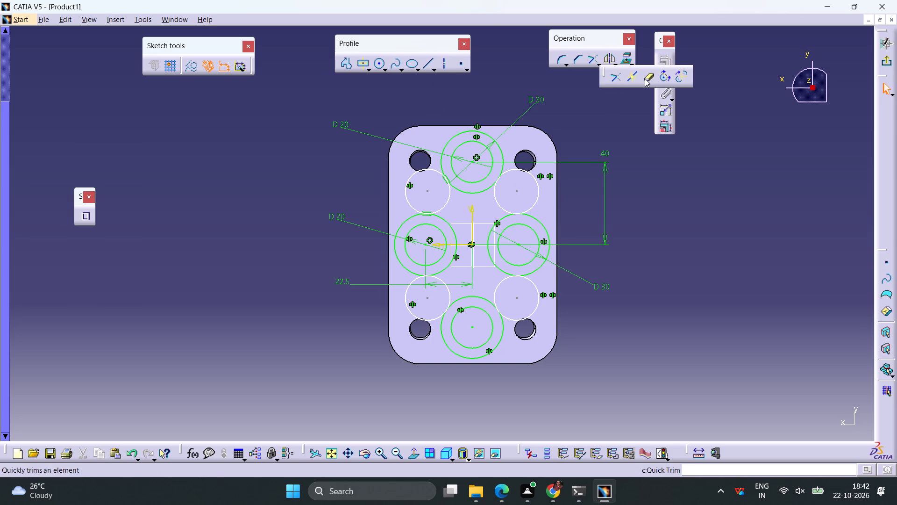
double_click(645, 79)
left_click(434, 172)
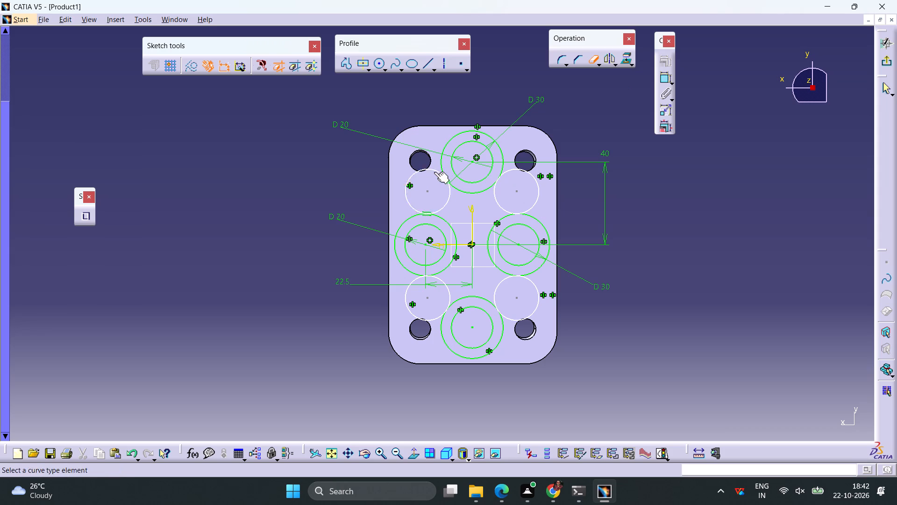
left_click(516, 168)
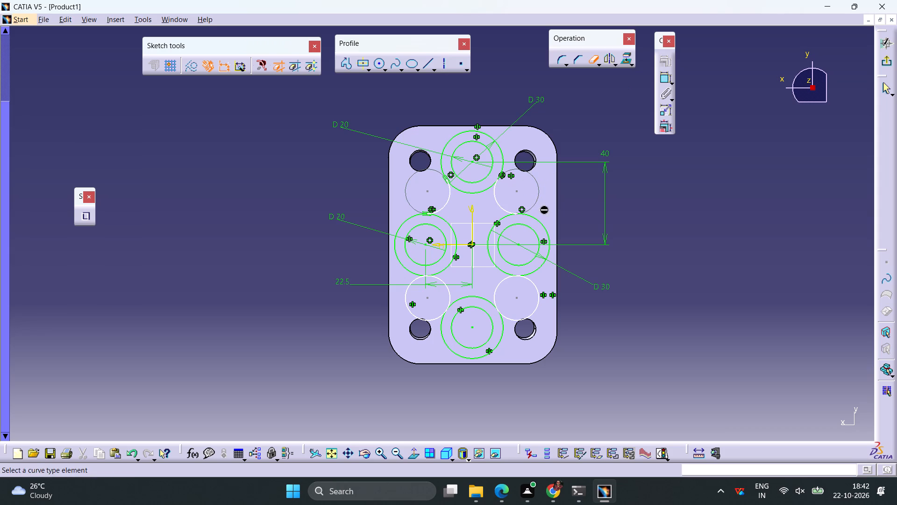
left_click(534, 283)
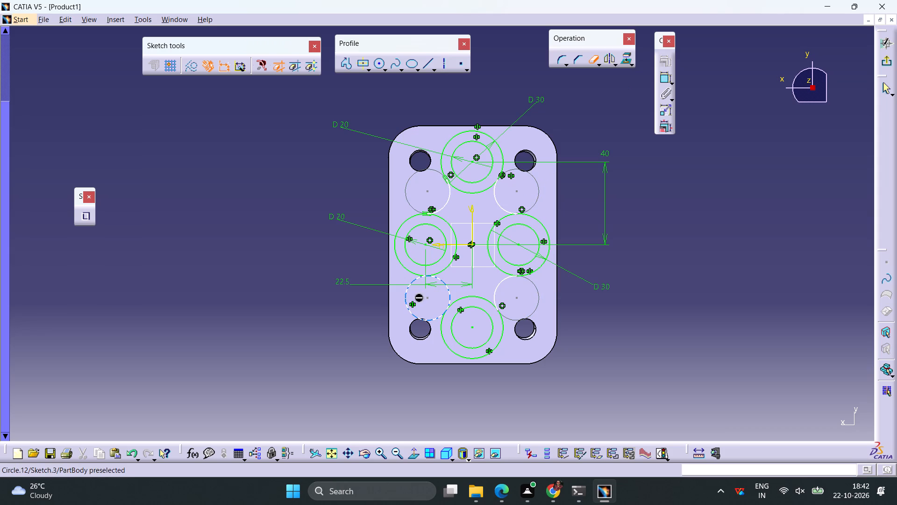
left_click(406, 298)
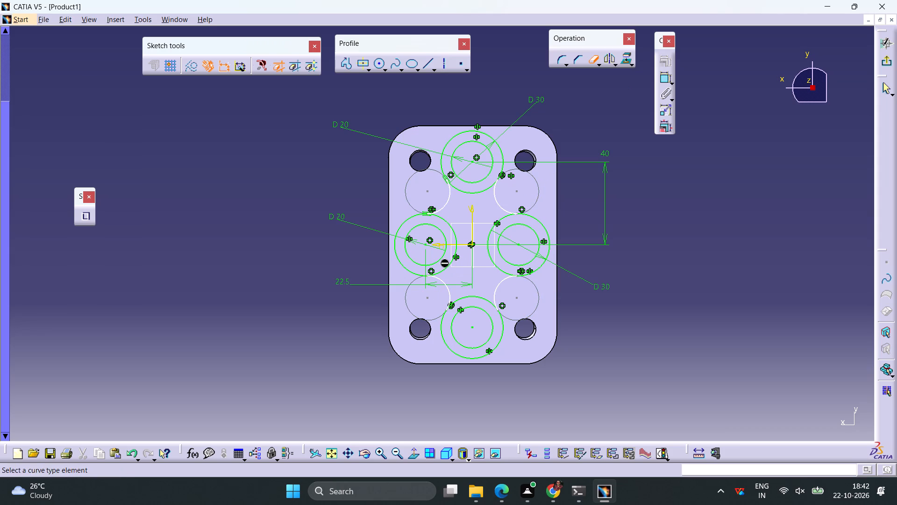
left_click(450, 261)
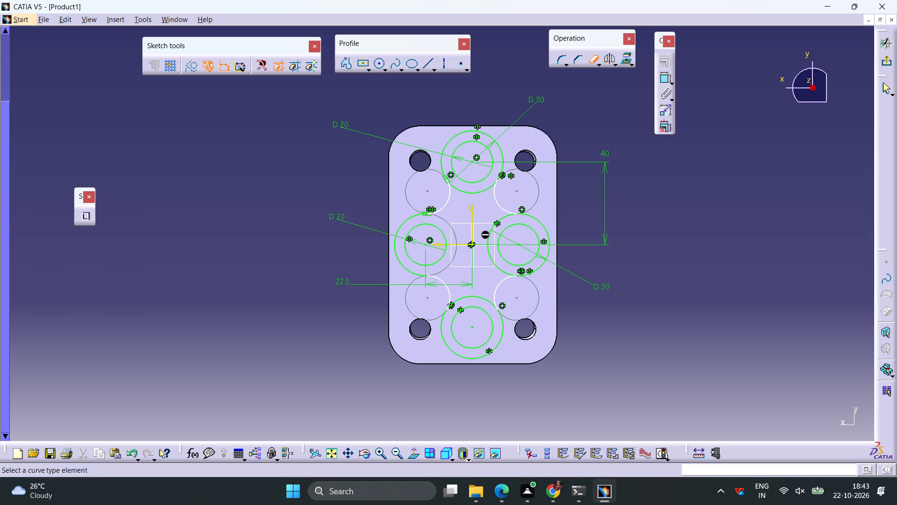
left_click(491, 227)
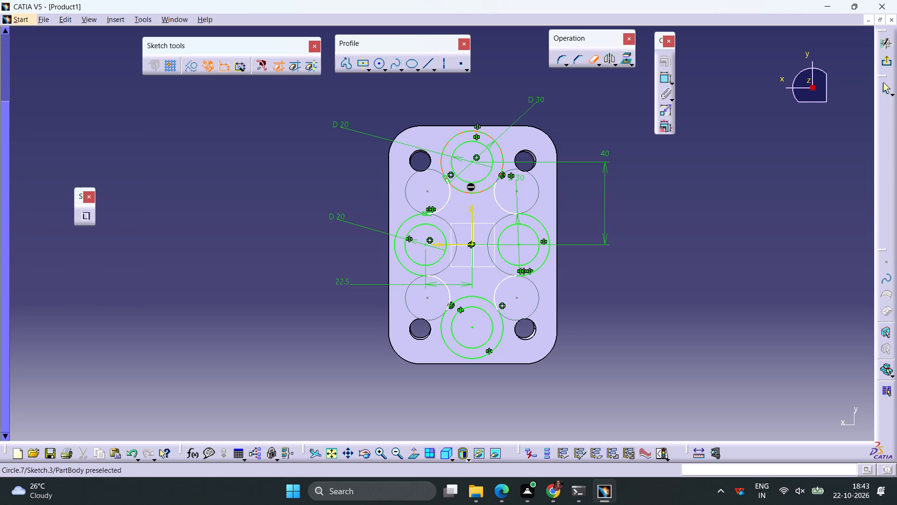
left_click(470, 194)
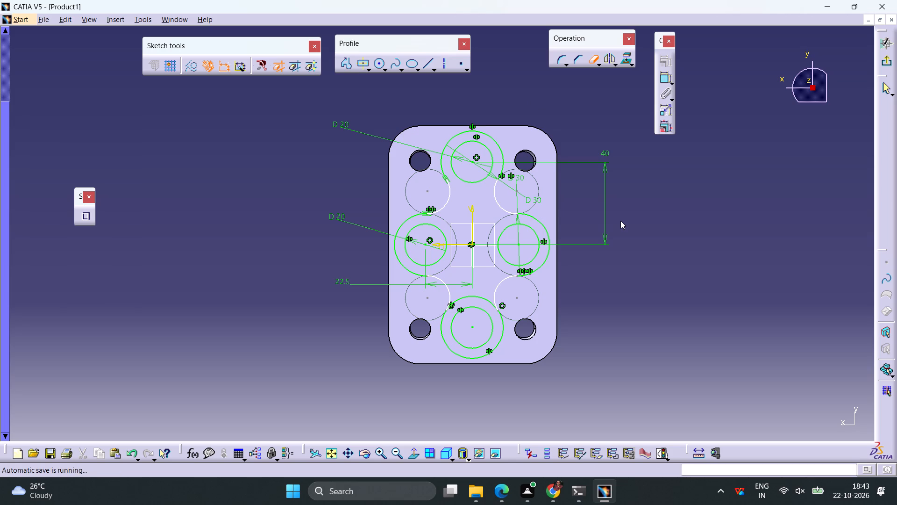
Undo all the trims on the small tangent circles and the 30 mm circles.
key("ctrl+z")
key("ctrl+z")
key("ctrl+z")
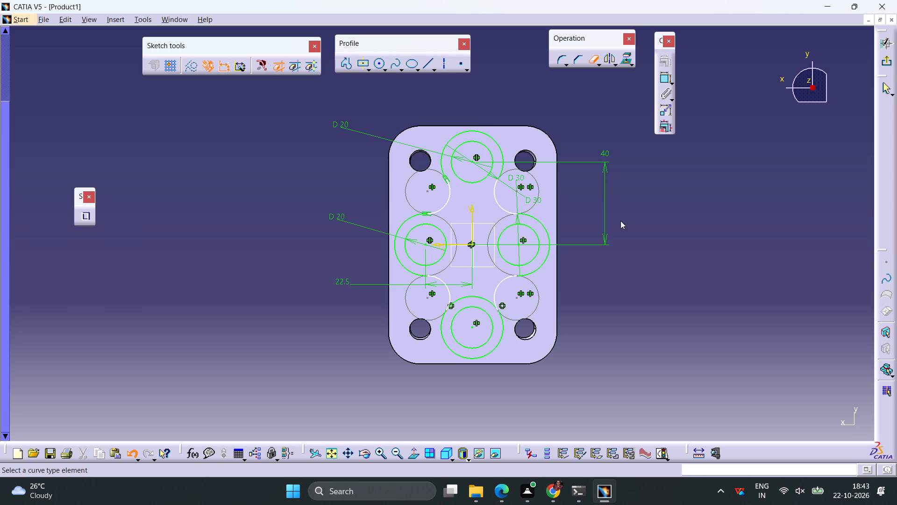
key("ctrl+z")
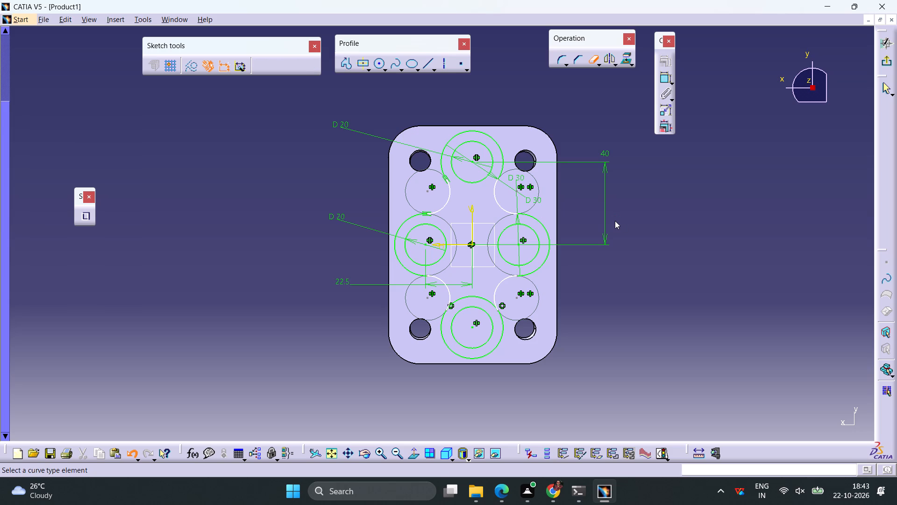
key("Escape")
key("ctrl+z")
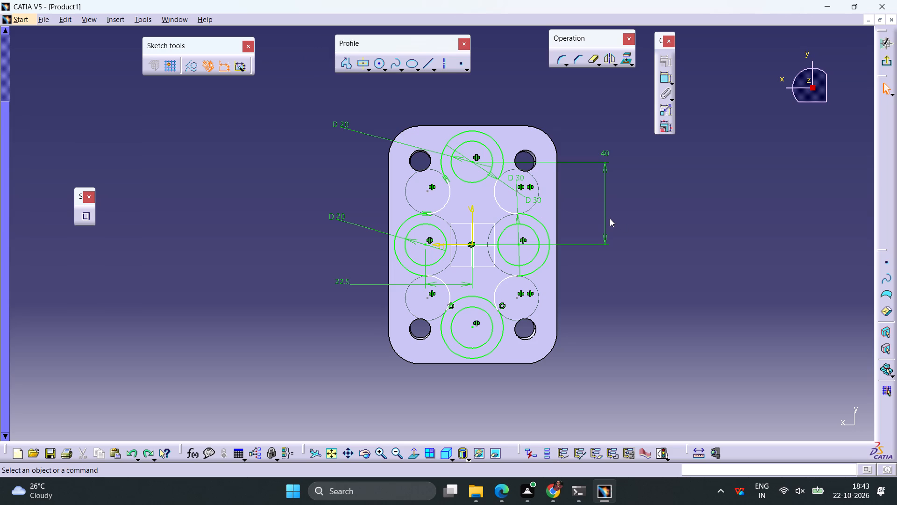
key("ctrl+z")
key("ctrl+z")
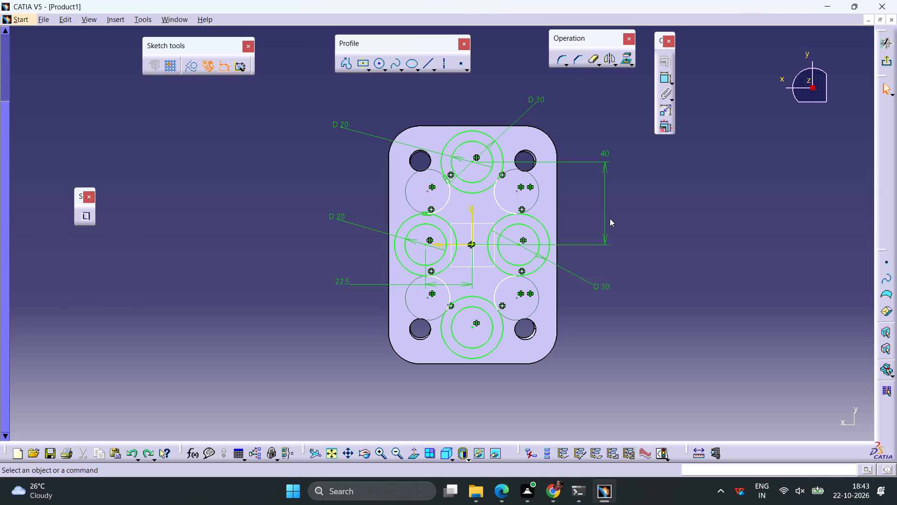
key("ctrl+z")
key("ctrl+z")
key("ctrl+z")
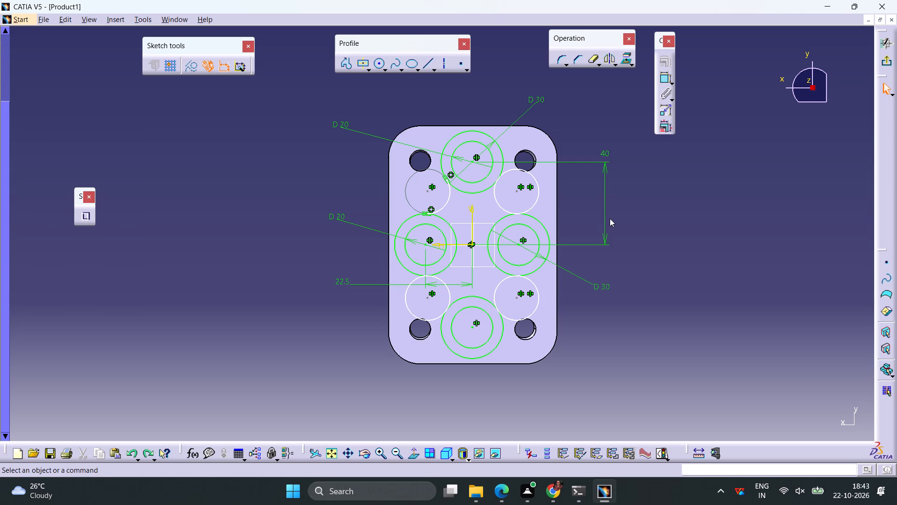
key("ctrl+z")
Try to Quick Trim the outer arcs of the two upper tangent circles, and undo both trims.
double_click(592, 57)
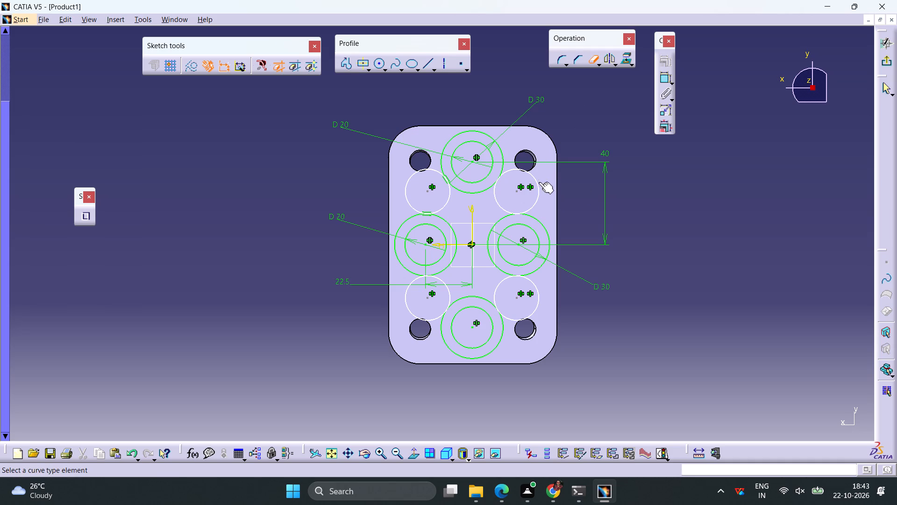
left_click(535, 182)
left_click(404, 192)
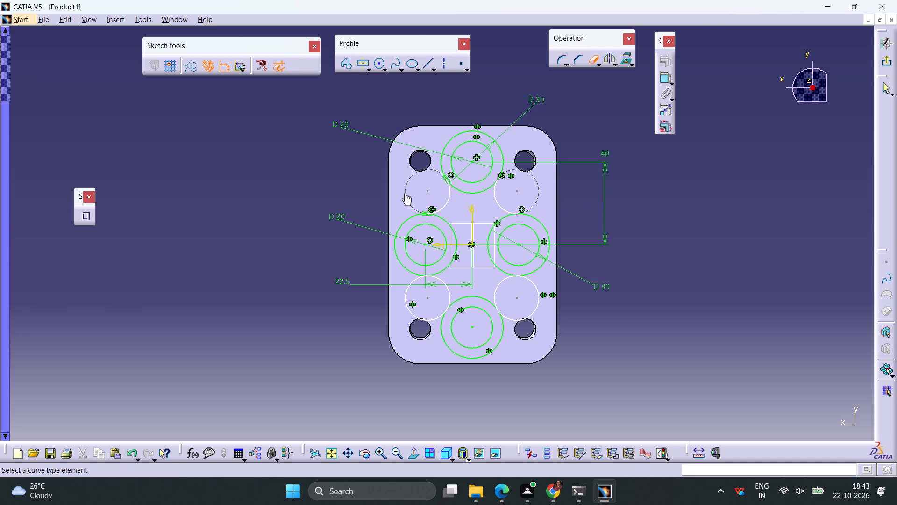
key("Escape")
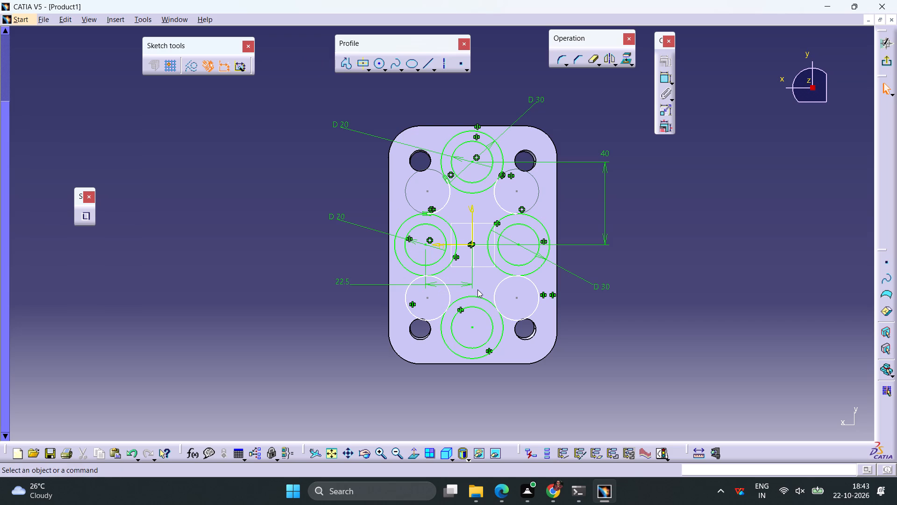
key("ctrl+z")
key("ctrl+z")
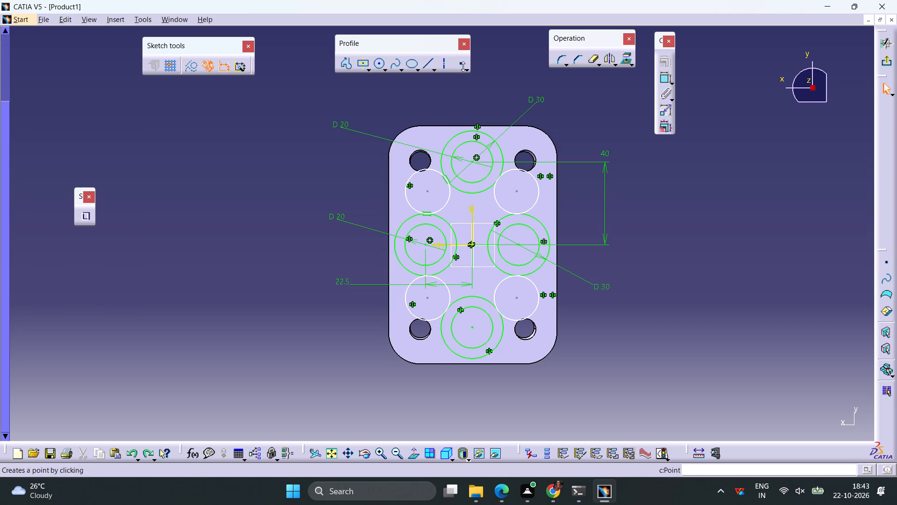
Dimension the vertical distance between the upper-left tangent circle's centre and the sketch's horizontal axis.
left_click(661, 75)
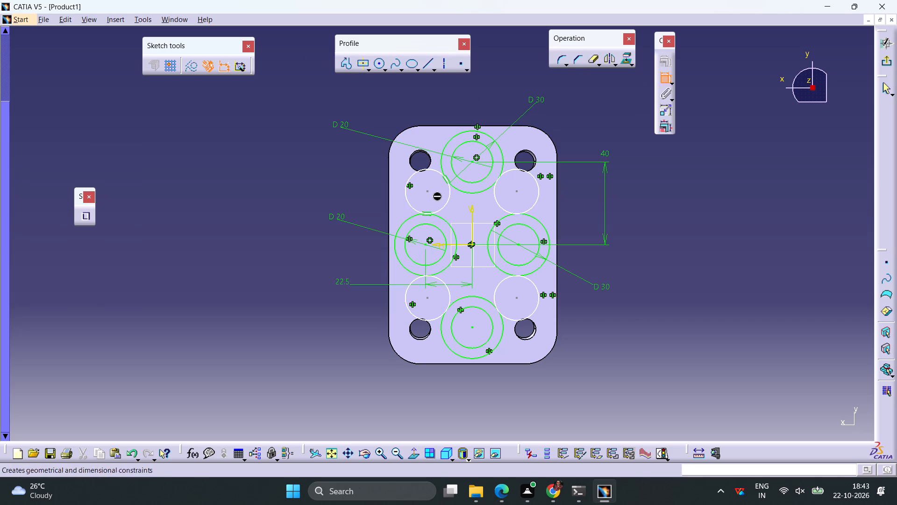
left_click(428, 191)
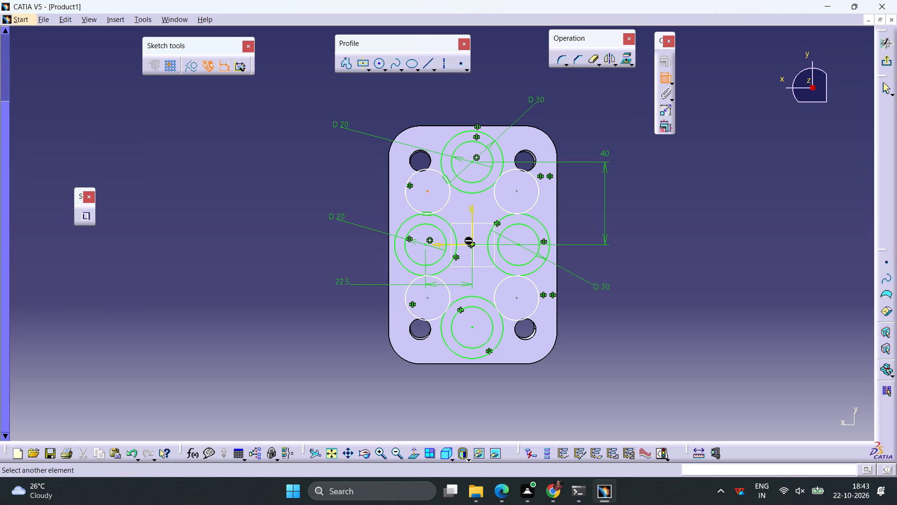
left_click(463, 246, "ctrl")
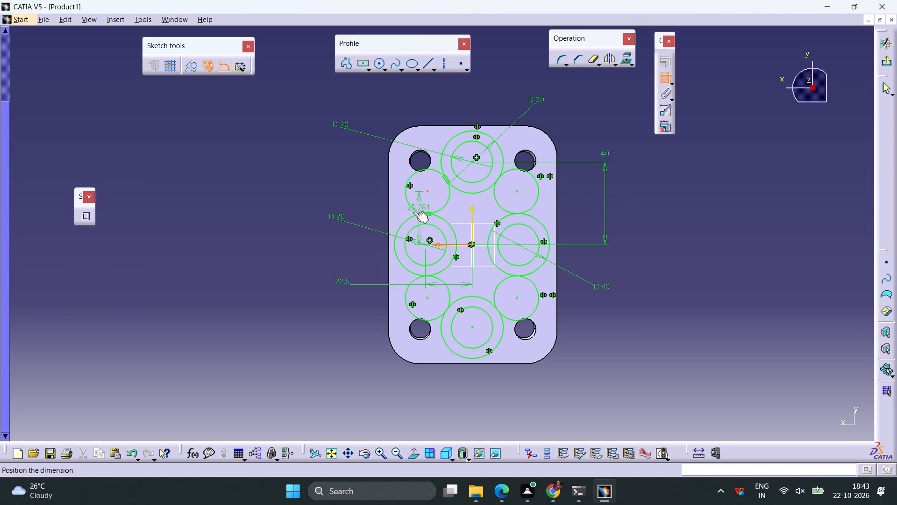
left_click(306, 217)
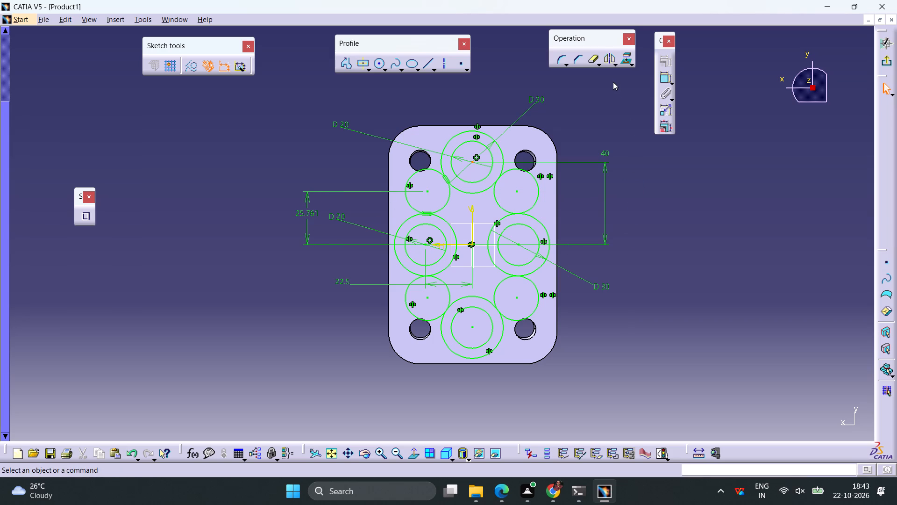
Quick Trim the outer arcs of all four small tangent circles, keeping the arcs that join the 30 mm circles.
double_click(593, 62)
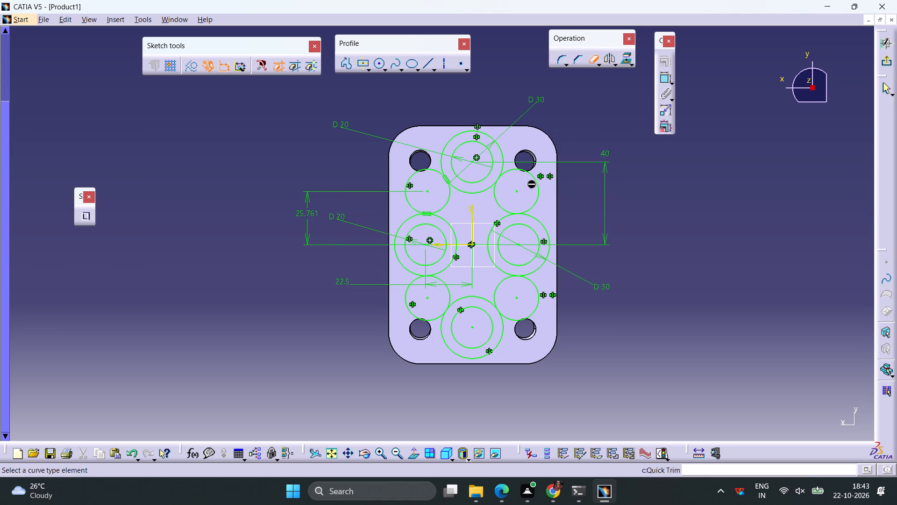
left_click(535, 180)
left_click(406, 188)
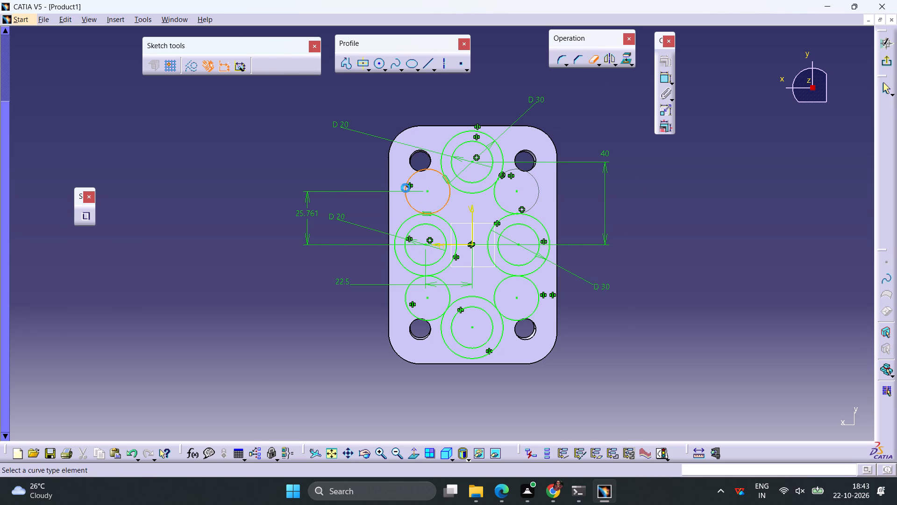
left_click(407, 306)
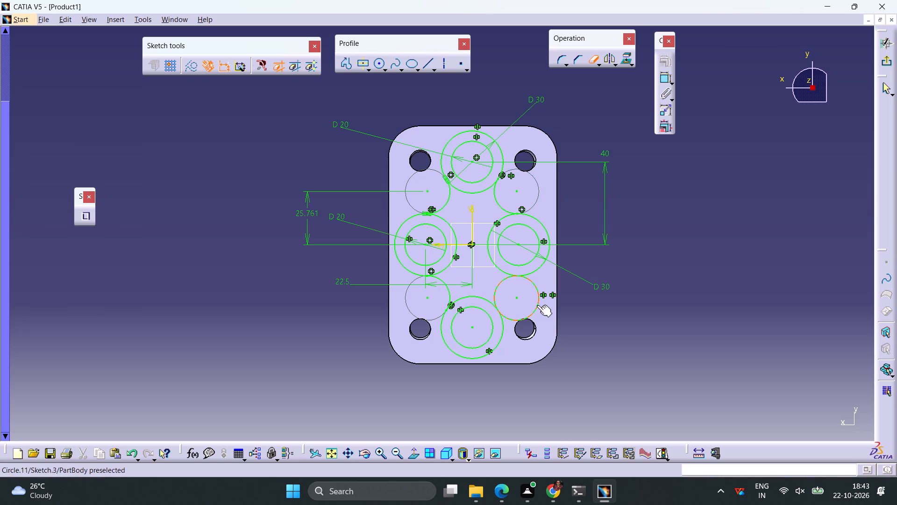
left_click(538, 304)
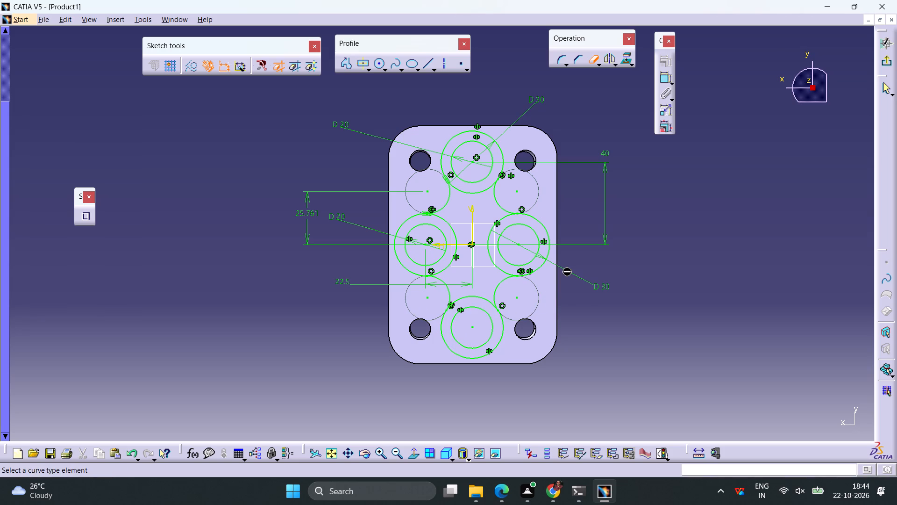
Quick Trim the inner arcs of the four 30 mm circles, leaving one continuous four-lobed outline.
left_click(499, 268)
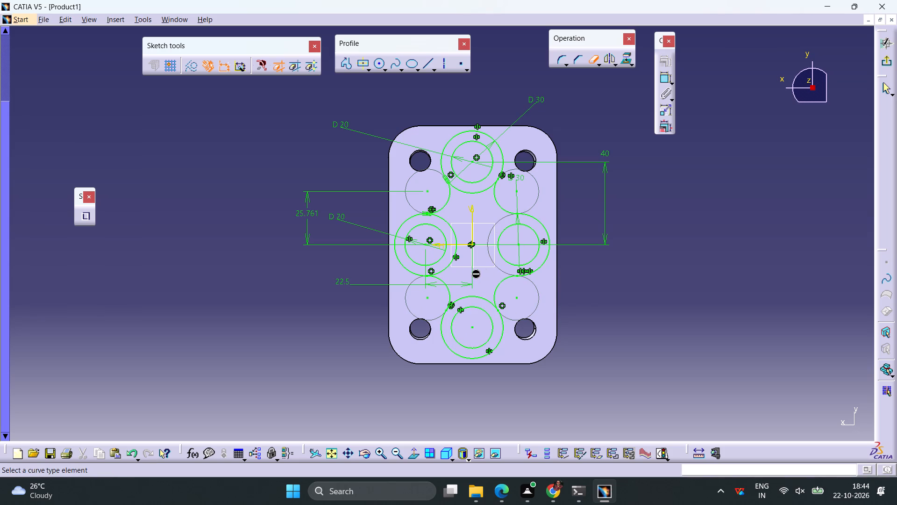
left_click(448, 261)
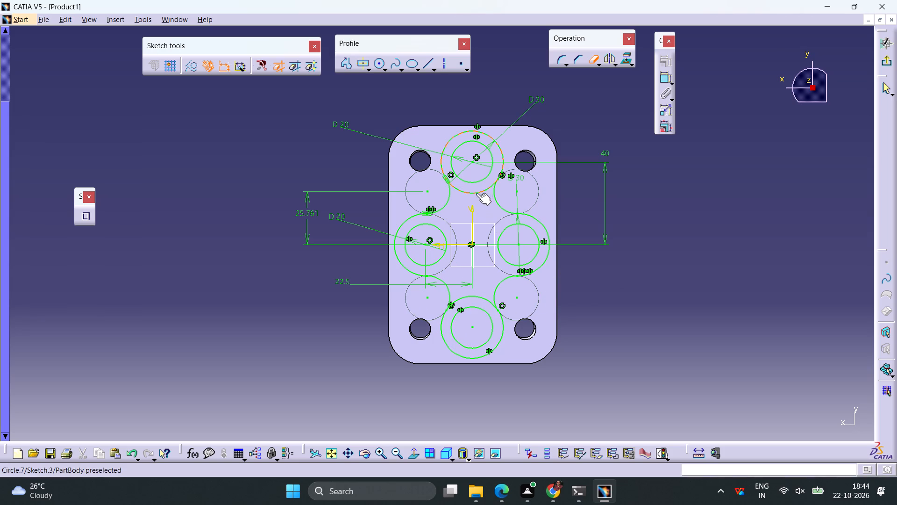
left_click(476, 193)
left_click(483, 300)
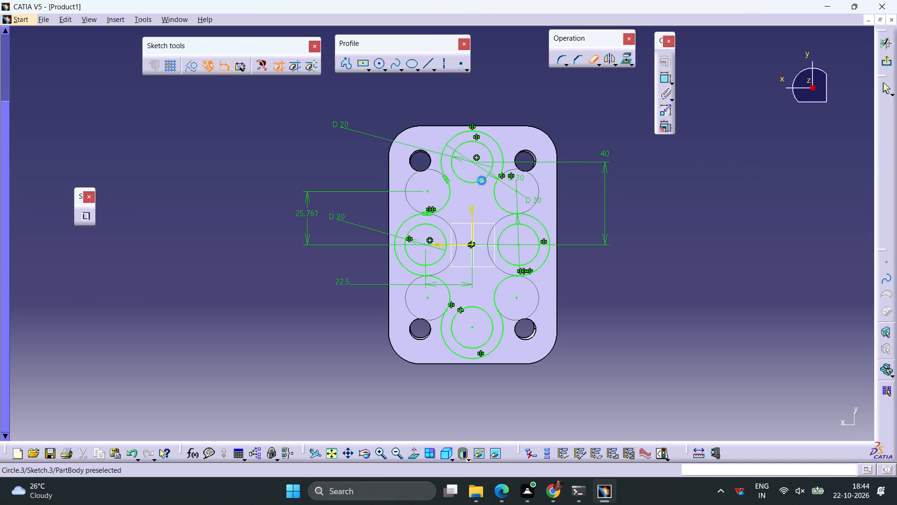
Remove the four 20 mm circles inside the lobes with Quick Trim.
left_click(482, 180)
left_click(479, 310)
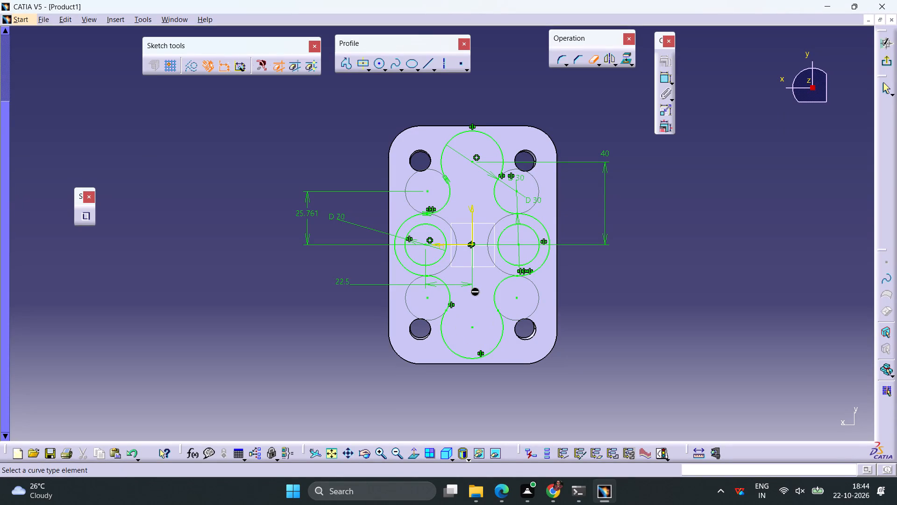
left_click(441, 258)
left_click(508, 263)
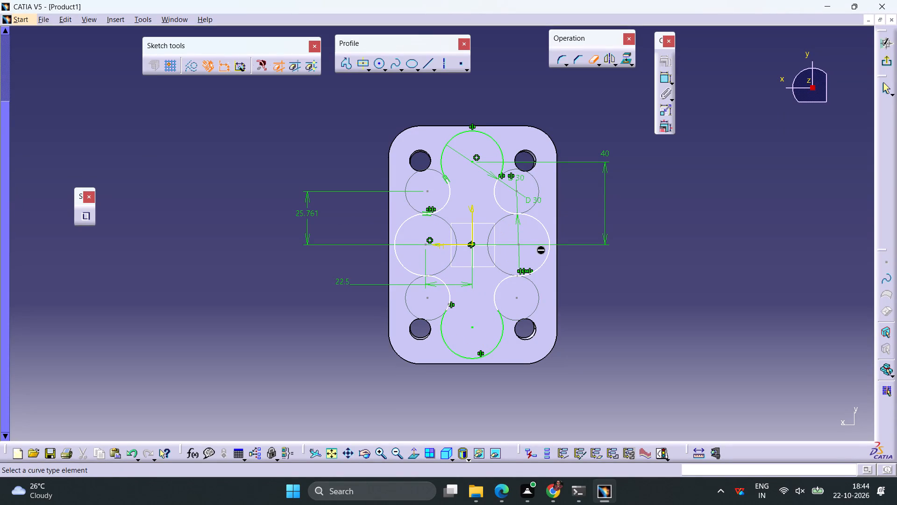
Dimension the horizontal distances from the vertical axis to the upper-right tangent circle's centre and to the right lobe circle's centre.
left_click(664, 82)
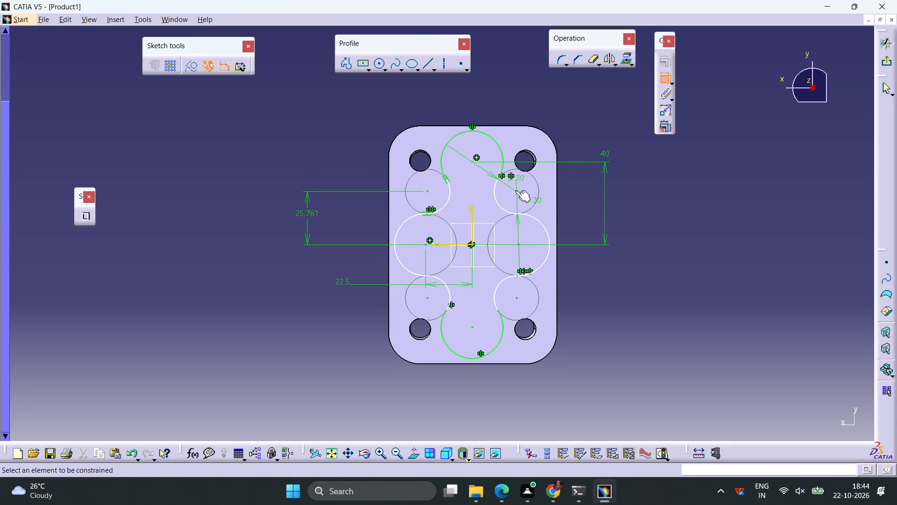
left_click(515, 190)
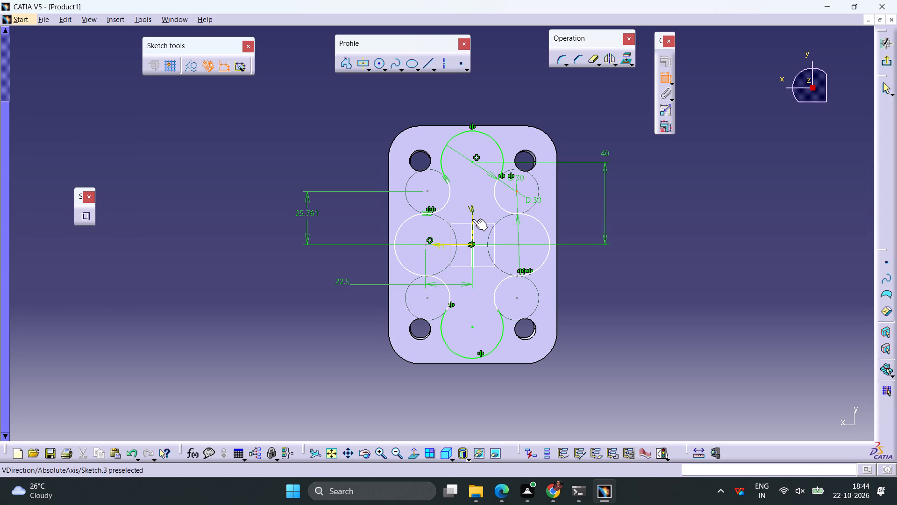
left_click(472, 219)
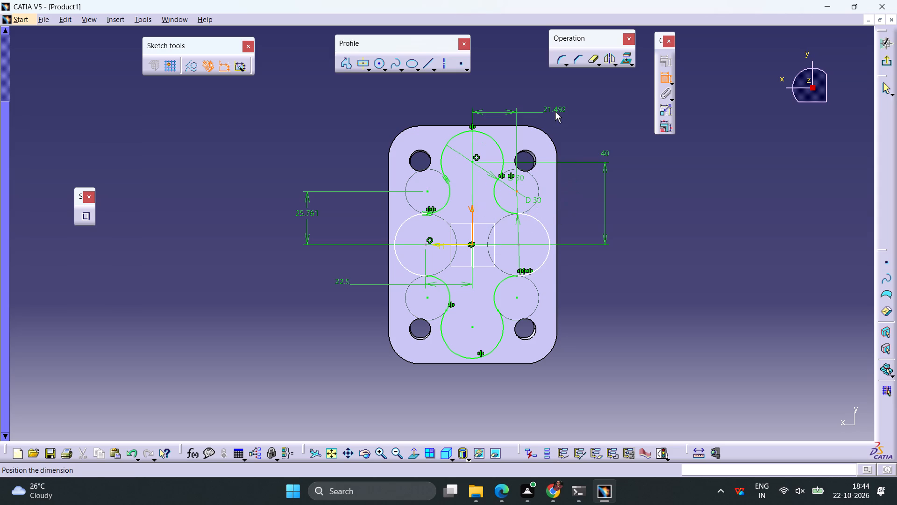
left_click(555, 112)
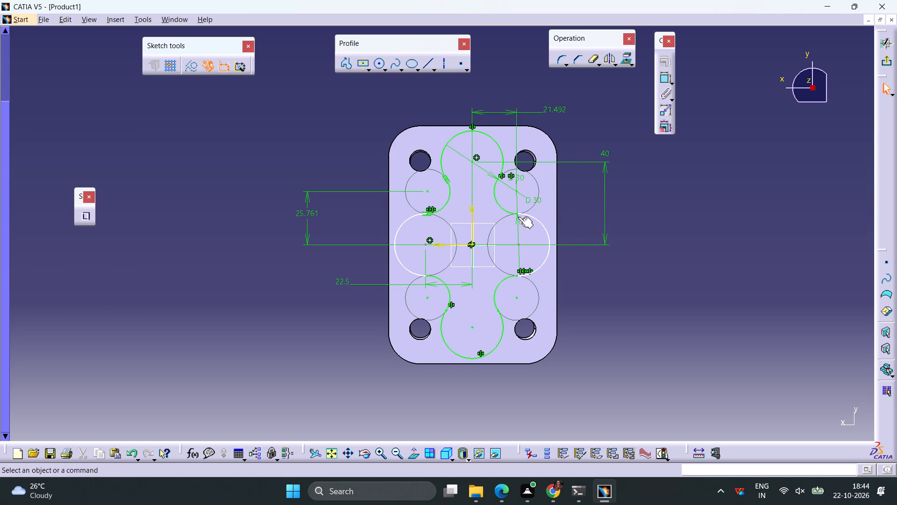
left_click(668, 76)
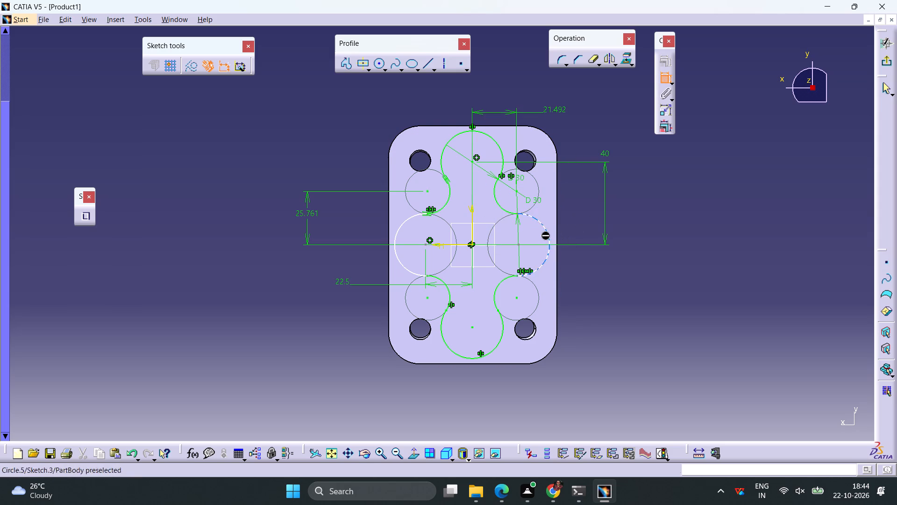
left_click(518, 245)
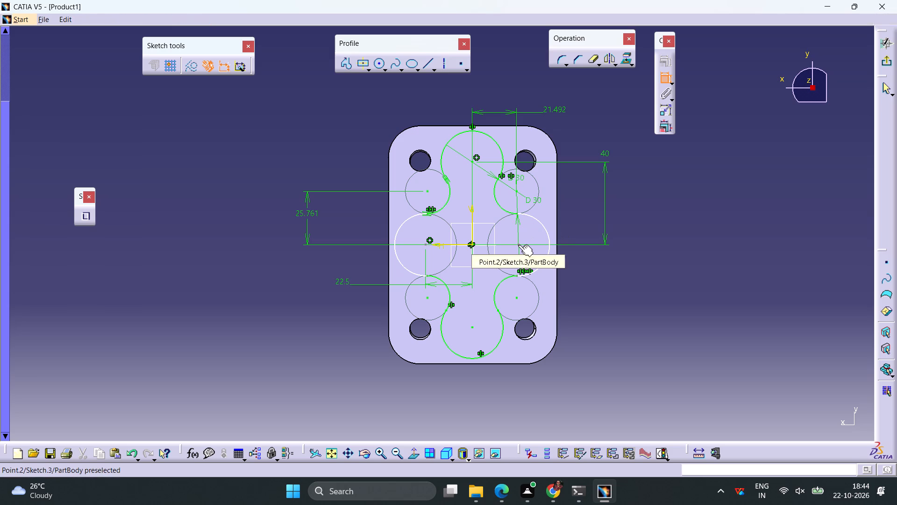
left_click(473, 235)
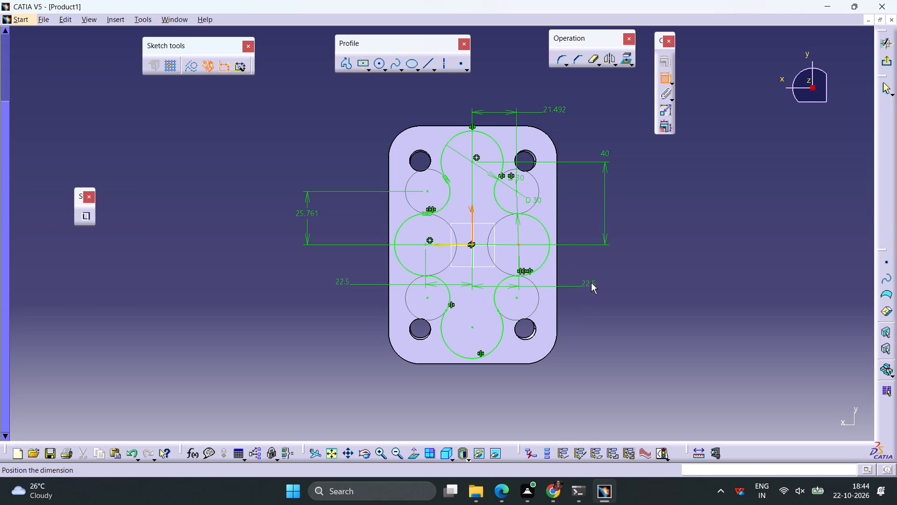
left_click(591, 283)
Exit the sketch and pad the four-lobed profile to a length of 25-7.5 mm (17.5 mm).
left_click(884, 64)
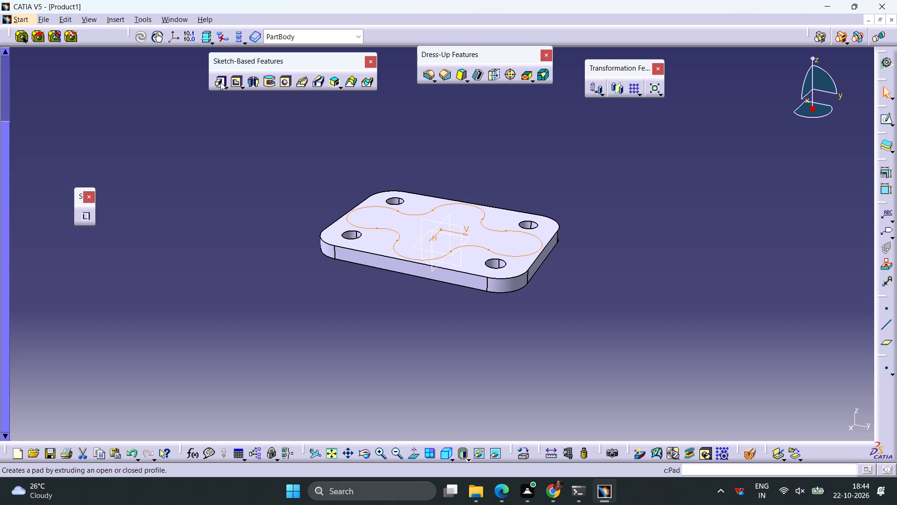
left_click(221, 82)
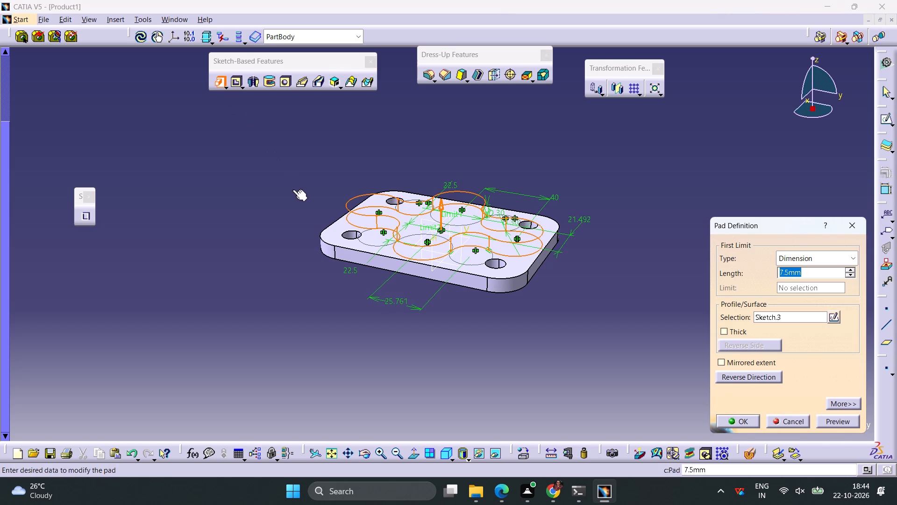
type("25-7.5")
key("Return")
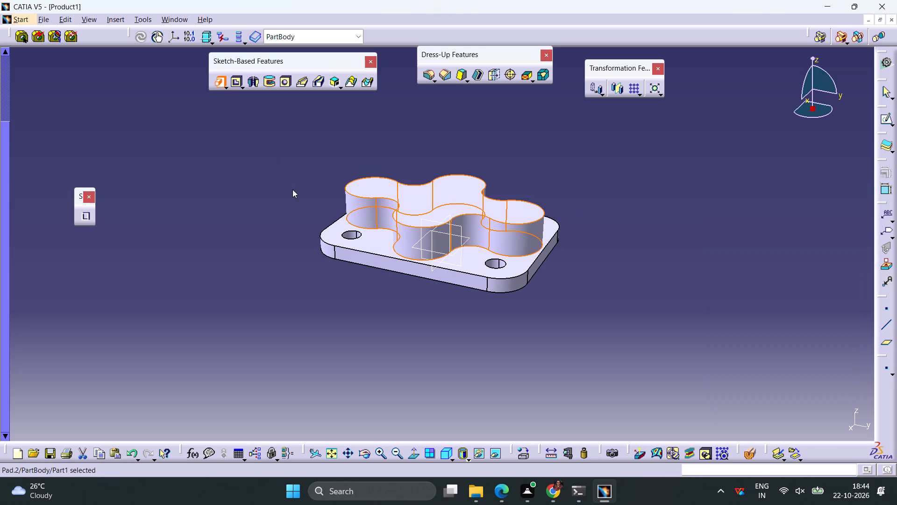
left_click(678, 195)
On the boss's top face, sketch a circle centred on the vertical axis inside the upper lobe and set its diameter to 20 mm.
left_click(440, 196)
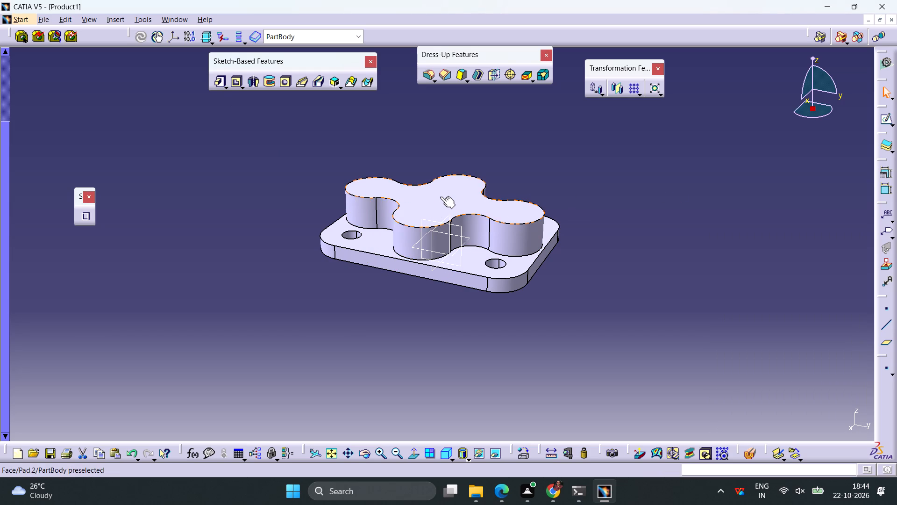
left_click(884, 118)
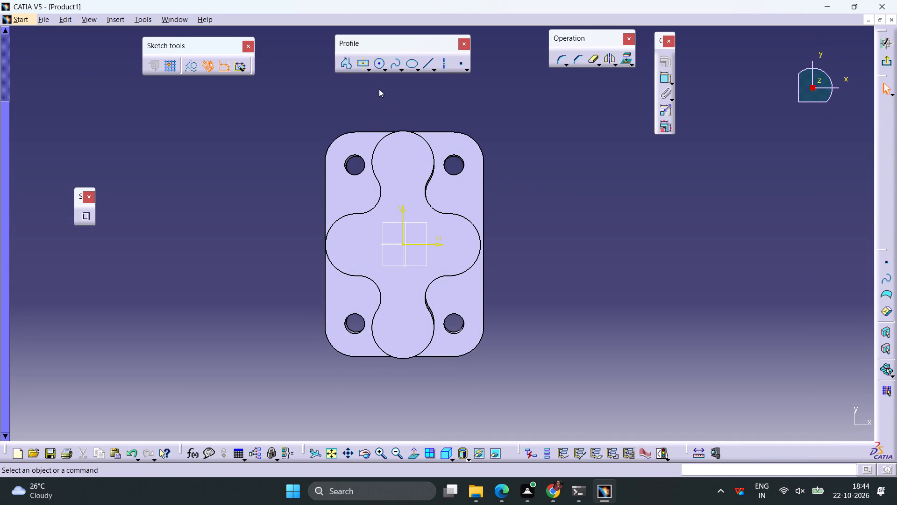
left_click(379, 65)
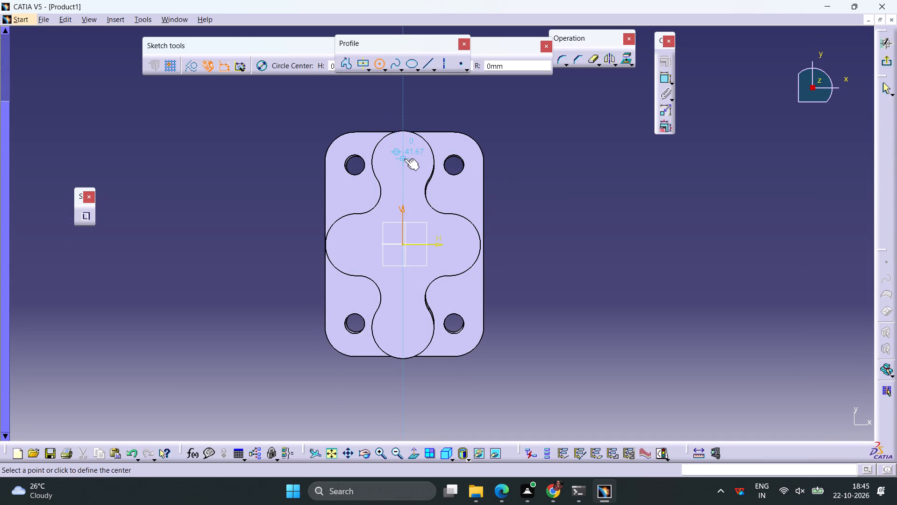
left_click(404, 159)
left_click(413, 152)
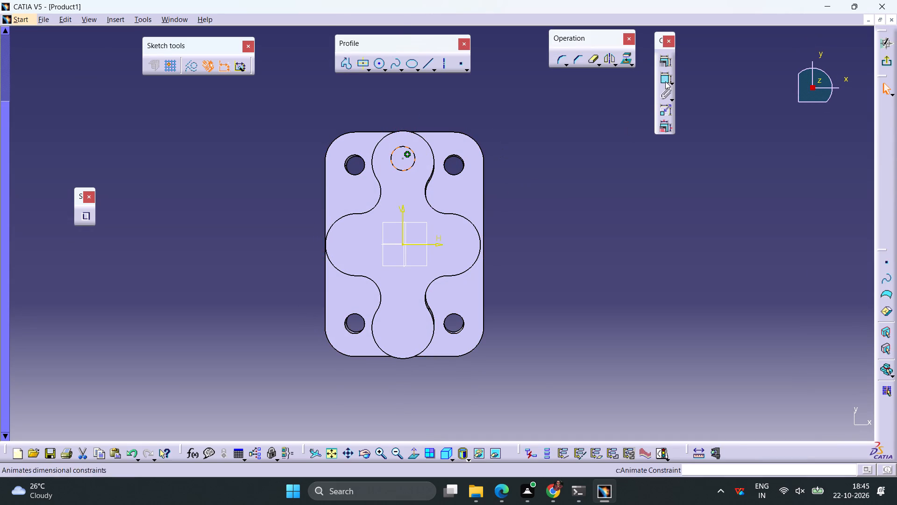
left_click(665, 81)
left_click(548, 146)
double_click(552, 141)
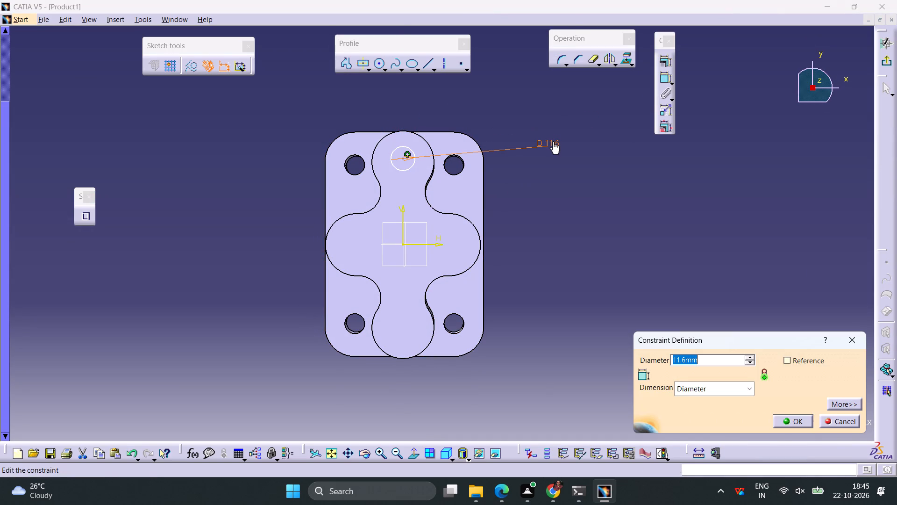
type("20")
key("Return")
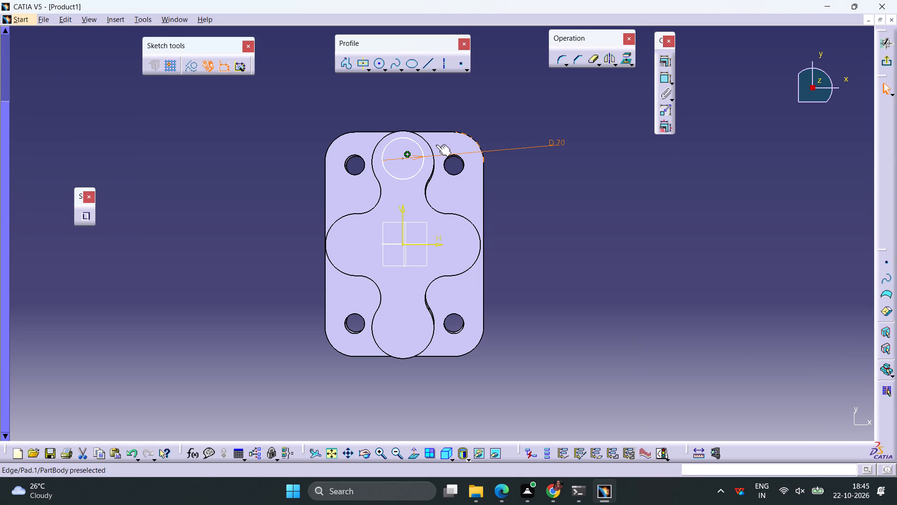
Make the 20 mm circle concentric with the upper lobe's rounded edge.
left_click(423, 159)
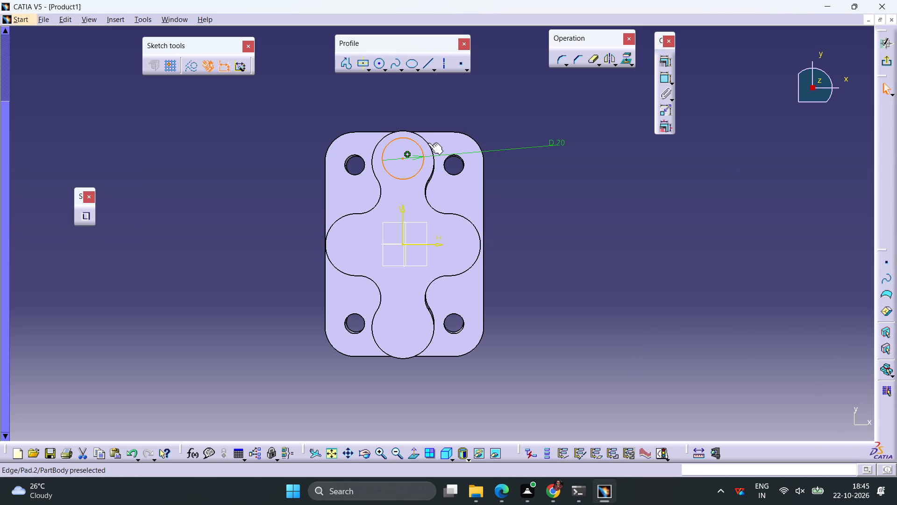
left_click(428, 141, "ctrl")
left_click(665, 61)
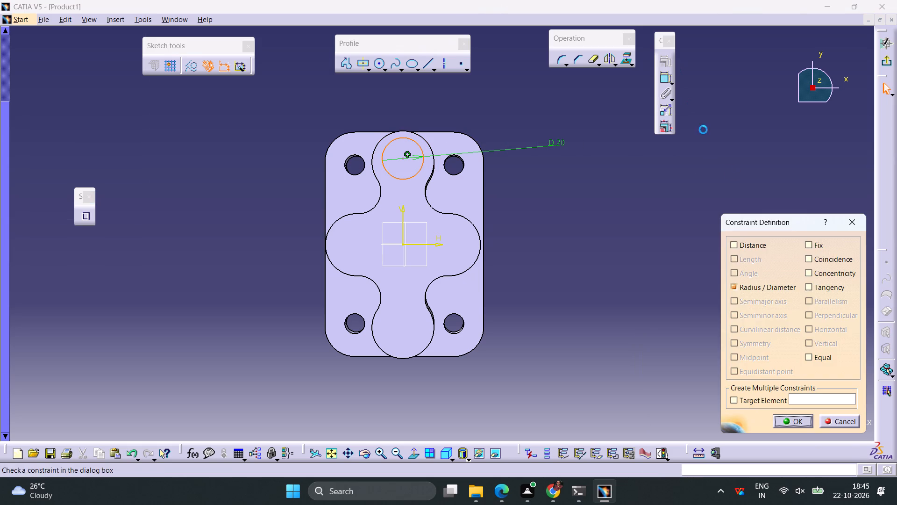
left_click(825, 275)
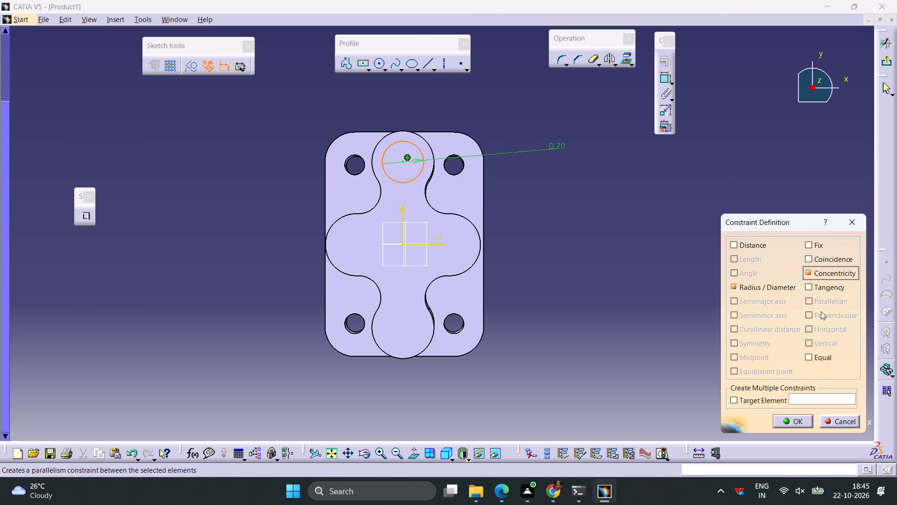
left_click(796, 419)
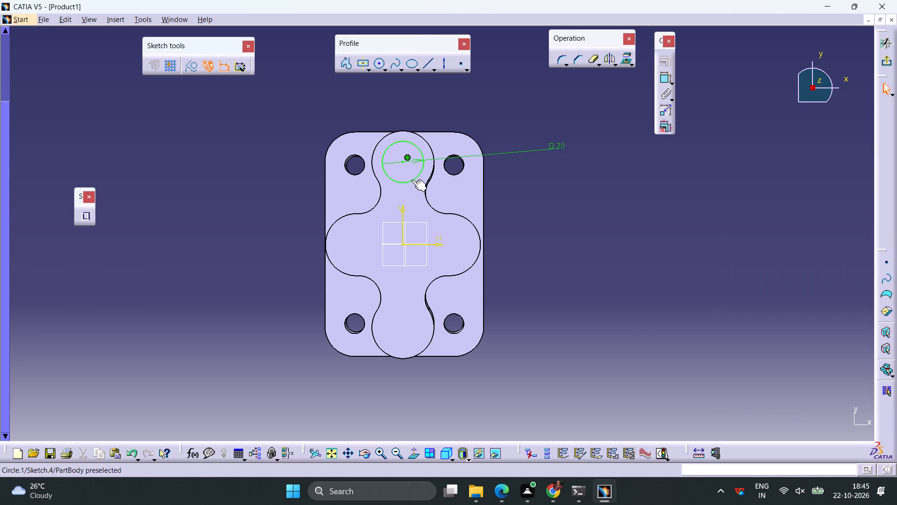
Mirror the upper 20 mm circle about the sketch's horizontal axis into the lower lobe.
left_click(412, 180)
left_click(608, 58)
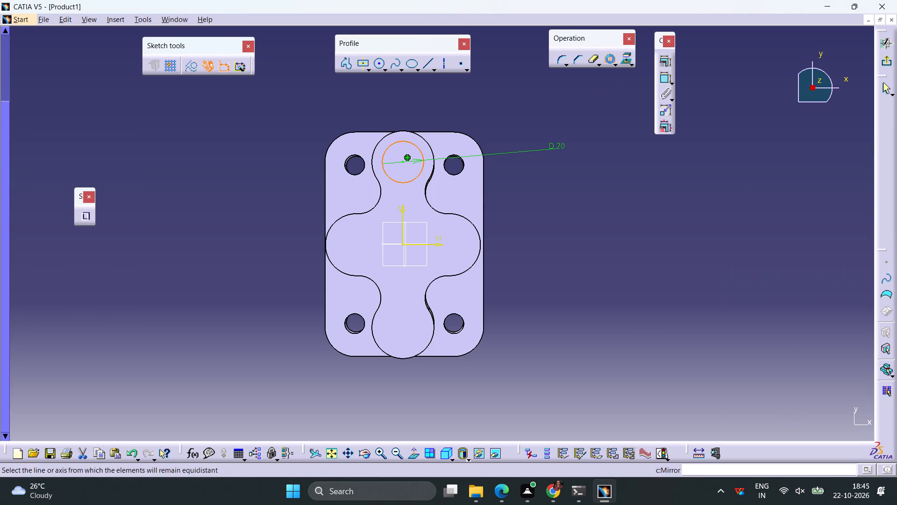
left_click(427, 243)
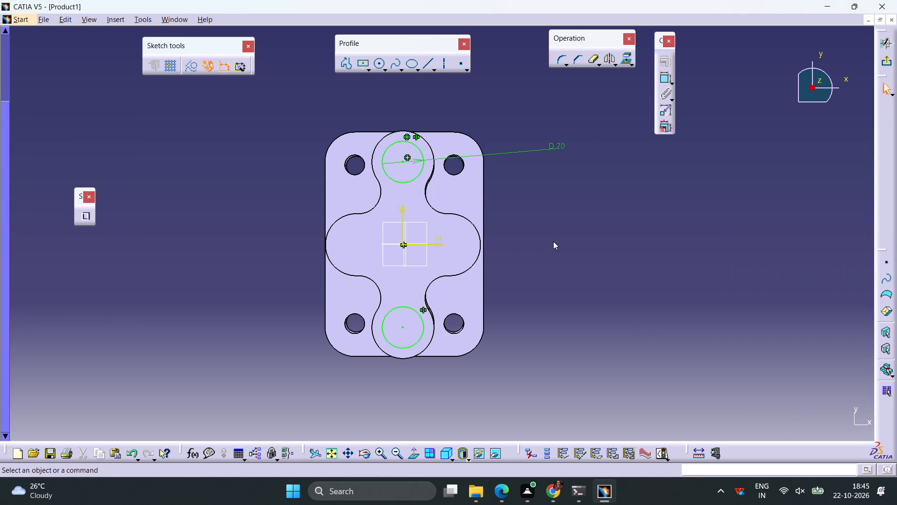
left_click(558, 238)
Sketch a circle centred on the horizontal axis inside the right lobe and set its diameter to 20 mm.
left_click(377, 63)
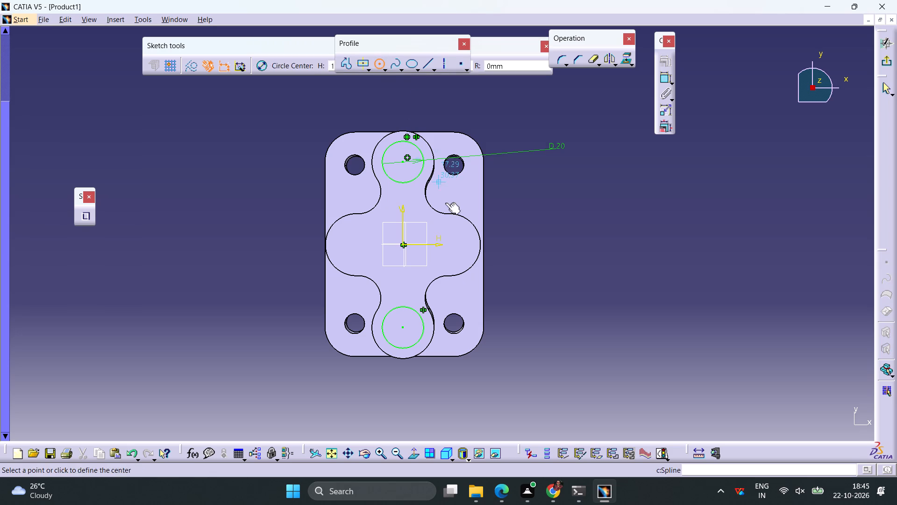
left_click(454, 245)
left_click(457, 230)
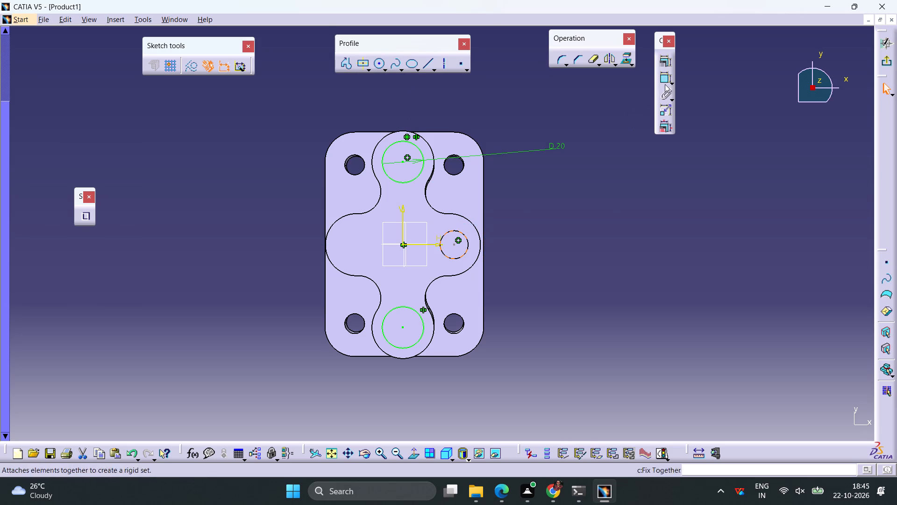
left_click(666, 78)
left_click(591, 258)
double_click(591, 256)
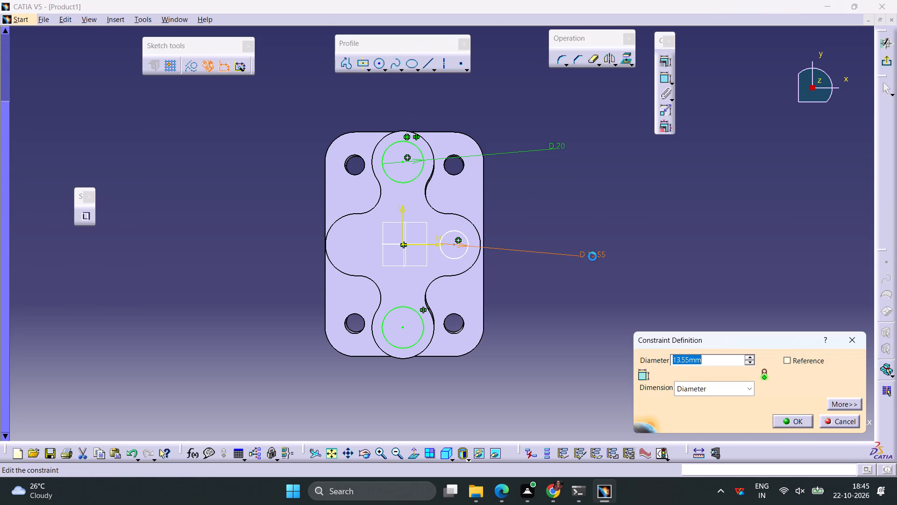
type("20")
key("Return")
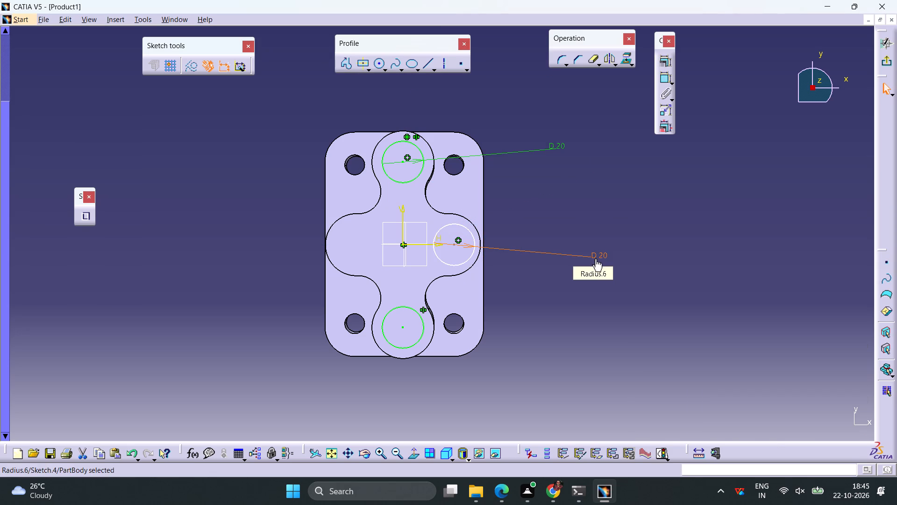
Make the right 20 mm circle concentric with the right lobe's rounded edge.
left_click(457, 263)
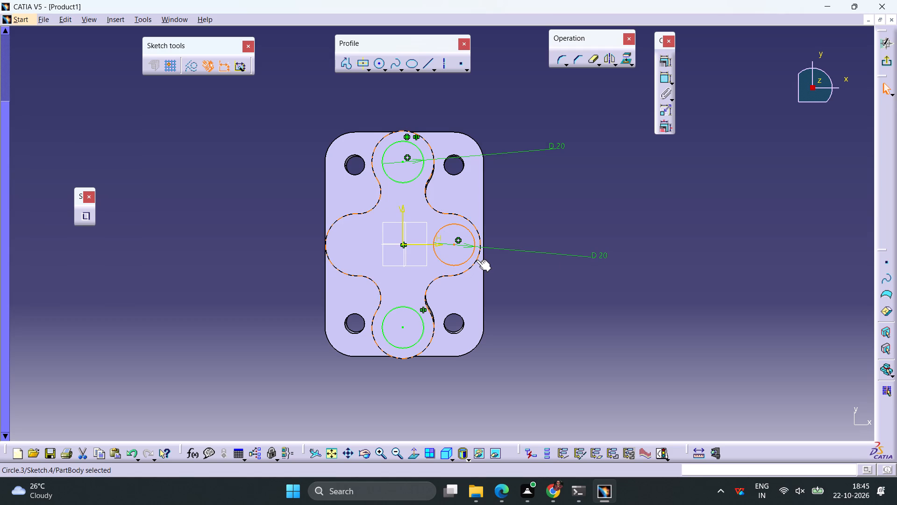
left_click(476, 260, "ctrl")
left_click(663, 58)
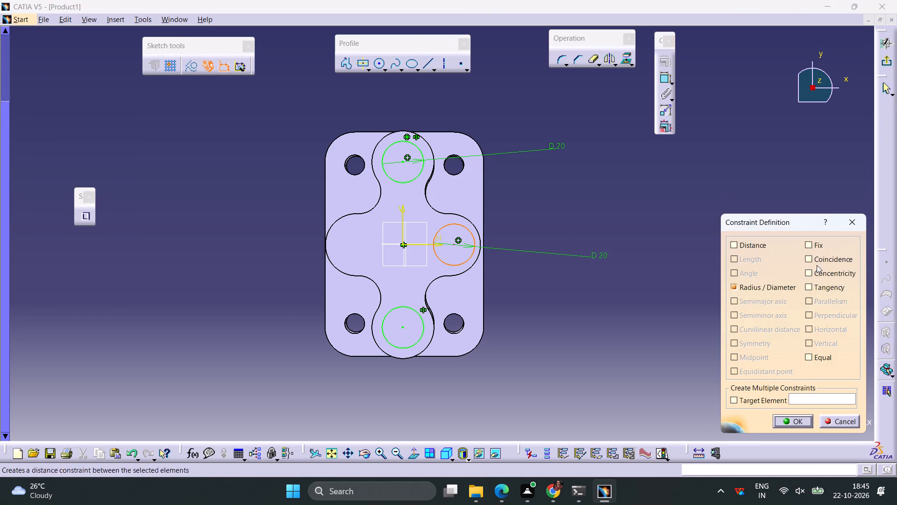
left_click(819, 271)
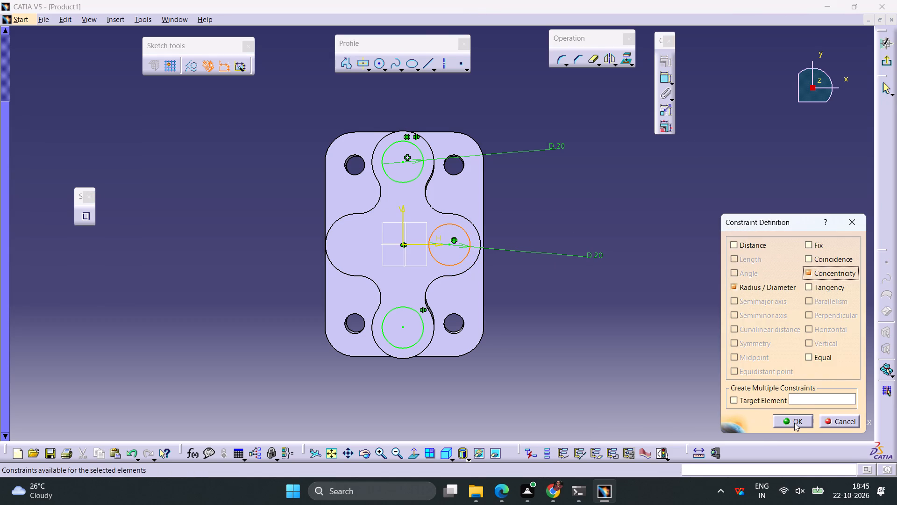
left_click(794, 423)
Mirror the right 20 mm circle about the sketch's vertical axis into the left lobe.
left_click(455, 264)
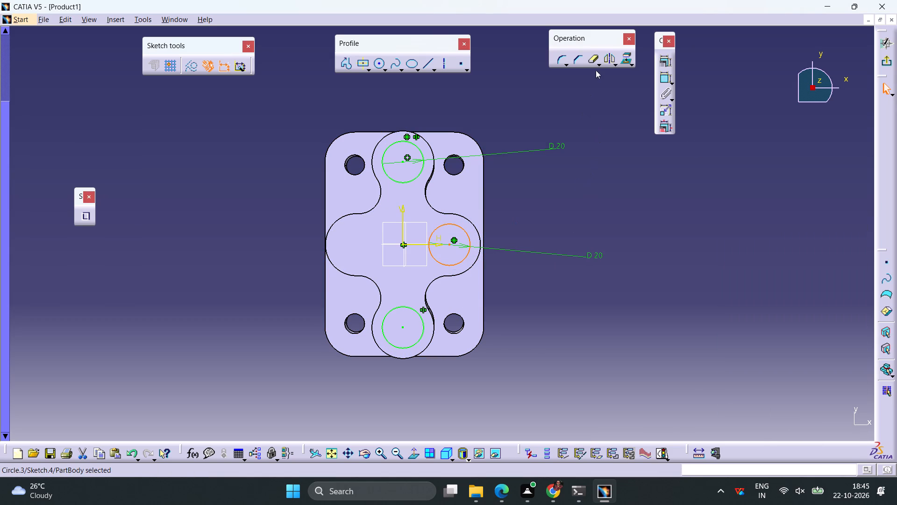
left_click(608, 59)
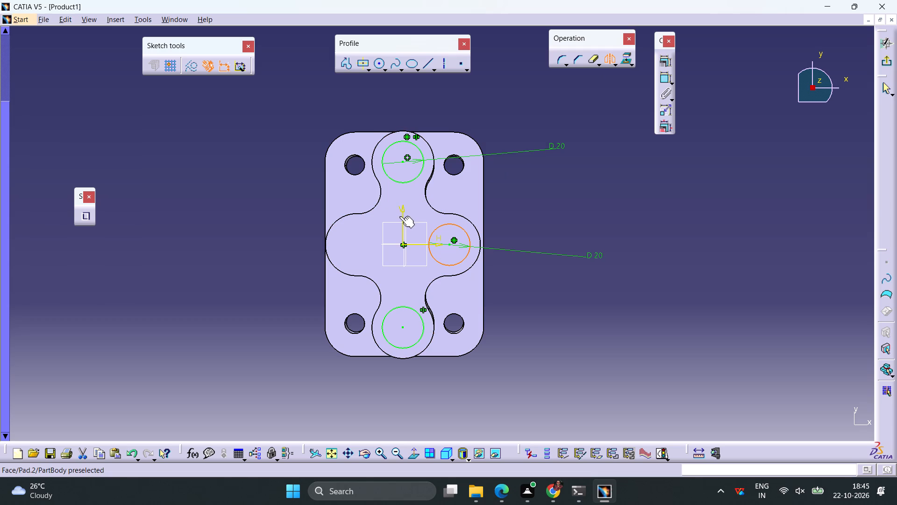
left_click(402, 214)
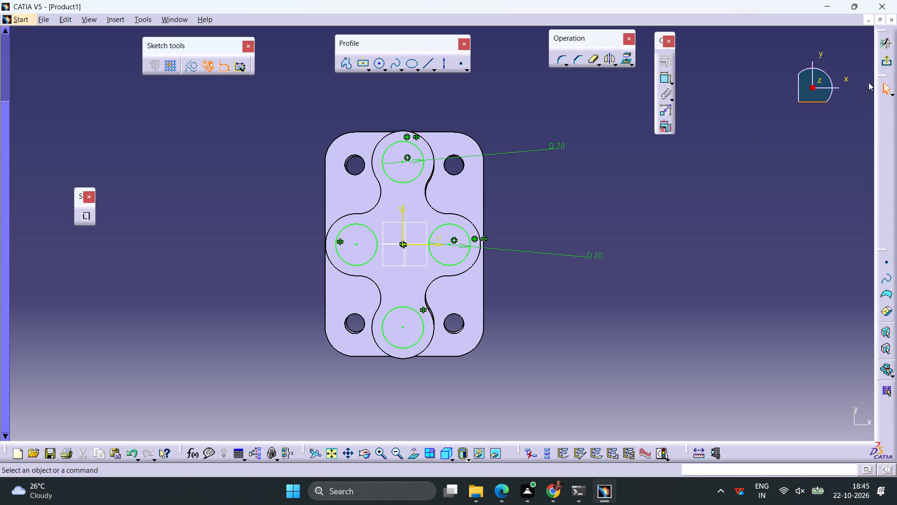
Exit the sketch and pocket its four 20 mm circles into the boss lobes to a depth of 17.5 mm.
left_click(885, 62)
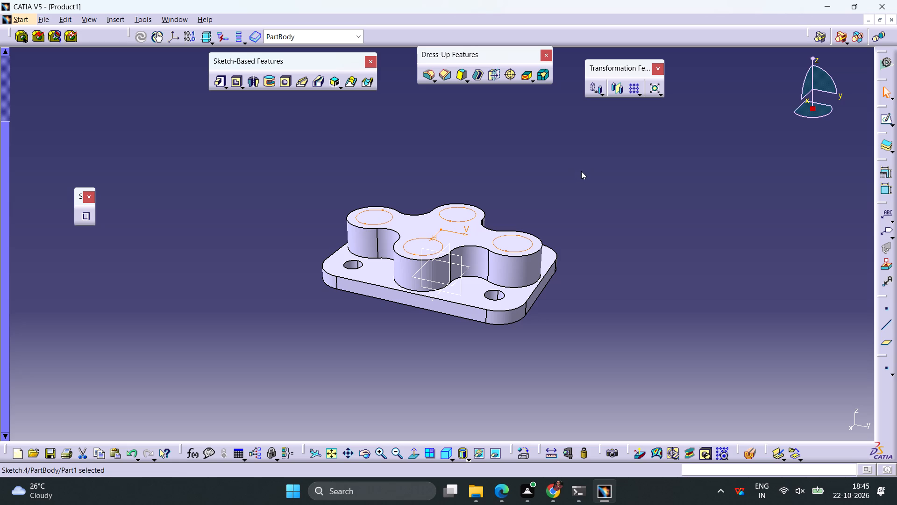
left_click(237, 77)
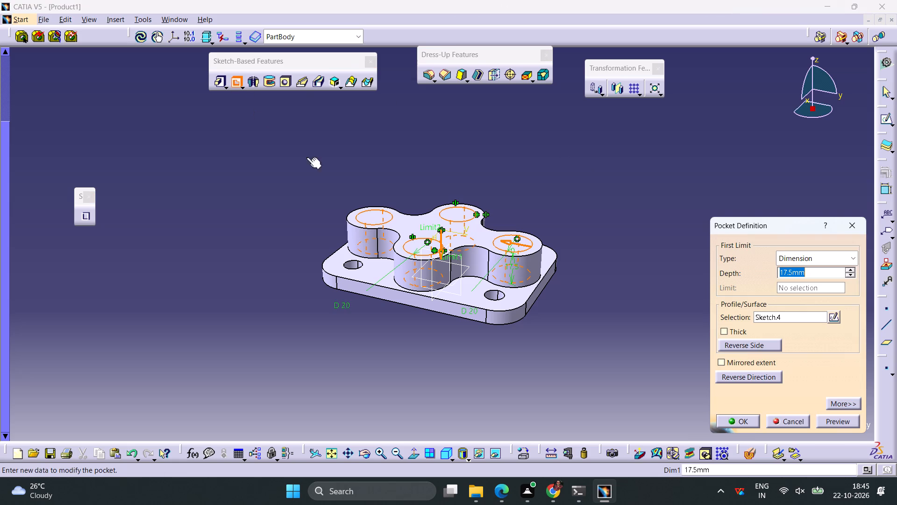
left_click(824, 418)
middle_click_drag(542, 184, 527, 200)
right_click_drag(537, 196, 527, 200)
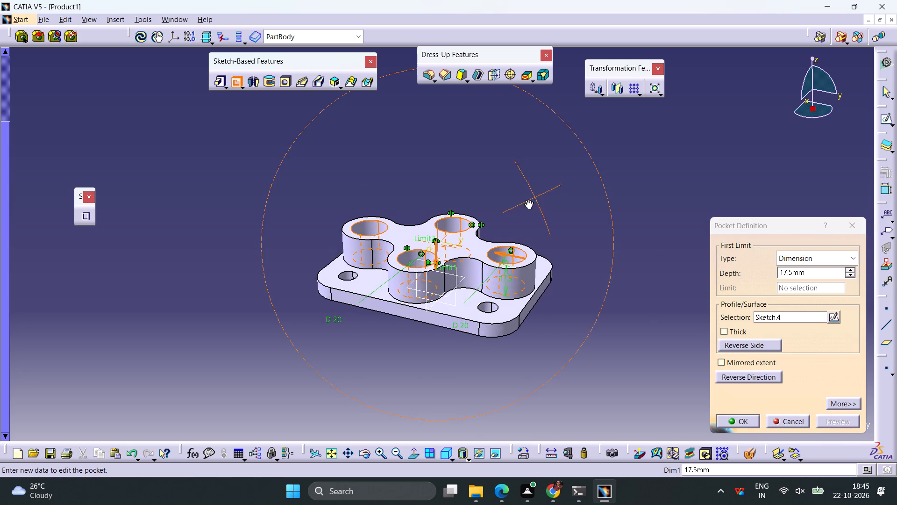
right_click_drag(527, 200, 553, 237)
middle_click_drag(527, 200, 553, 237)
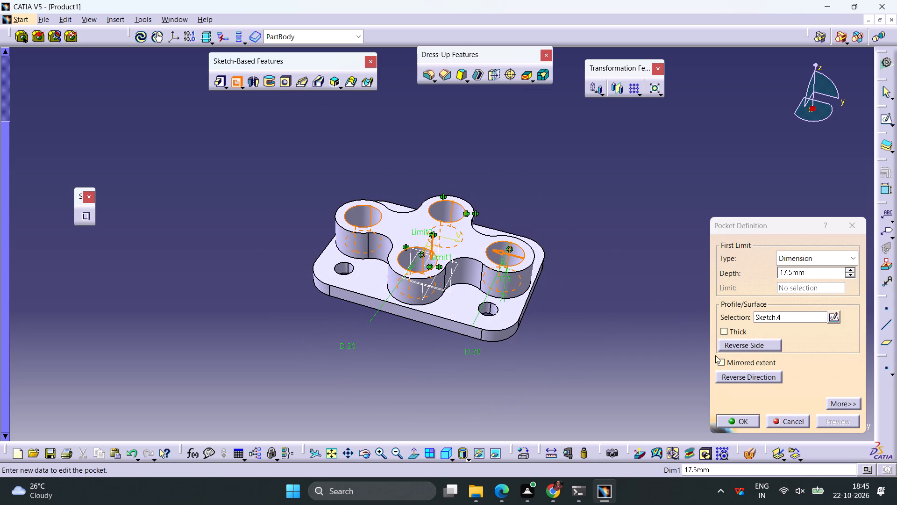
left_click(751, 420)
left_click(619, 332)
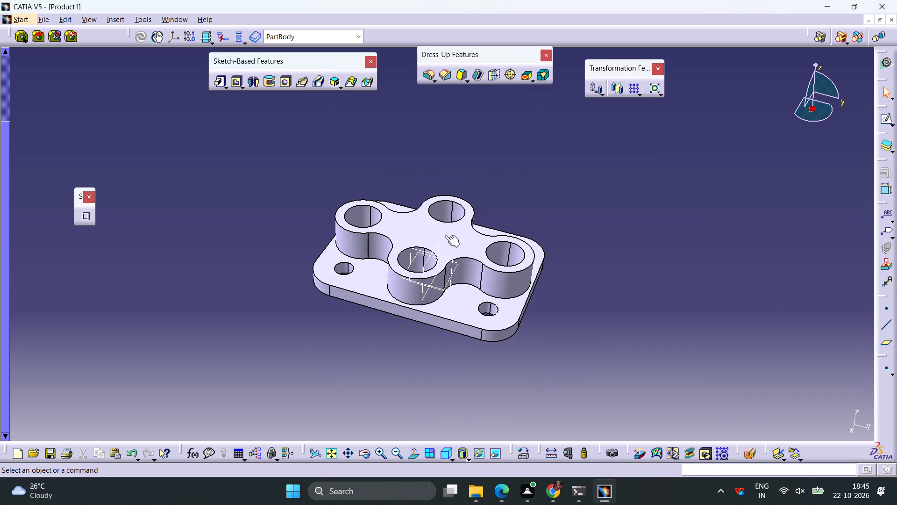
On the boss's top face, sketch a circle centred on the vertical axis in the upper lobe, with diameter 30 mm.
left_click(445, 235)
left_click(887, 119)
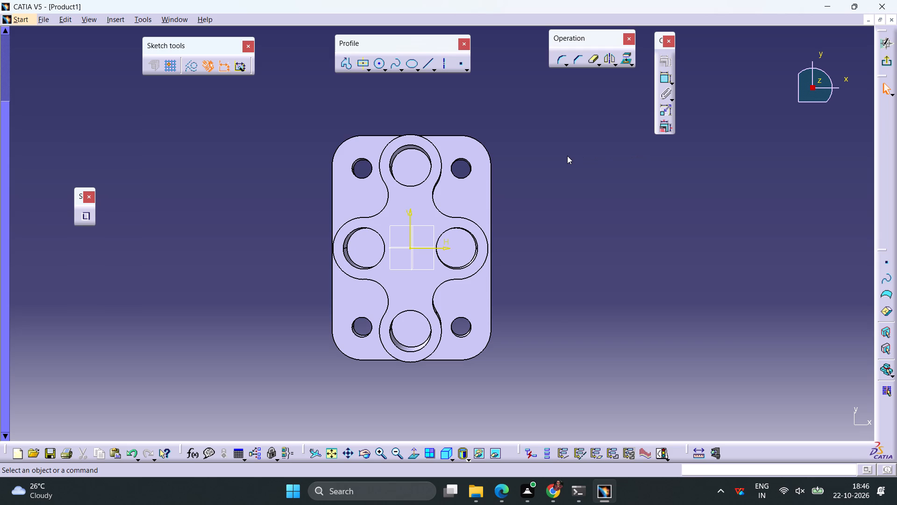
left_click(376, 64)
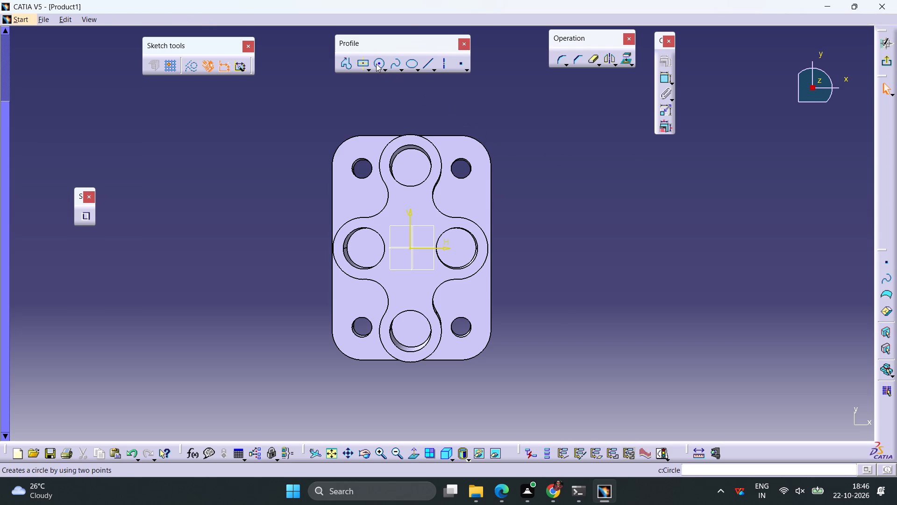
left_click(410, 165)
left_click(450, 125)
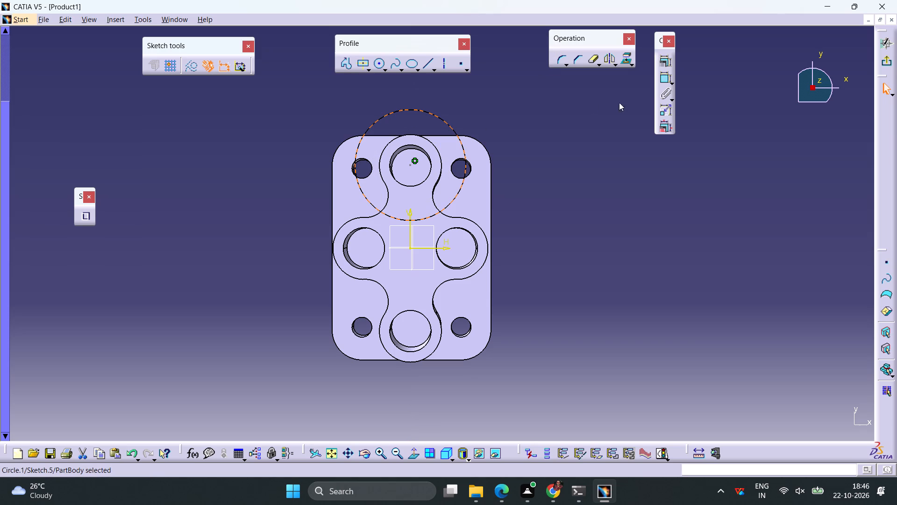
left_click(668, 79)
left_click(595, 104)
double_click(603, 99)
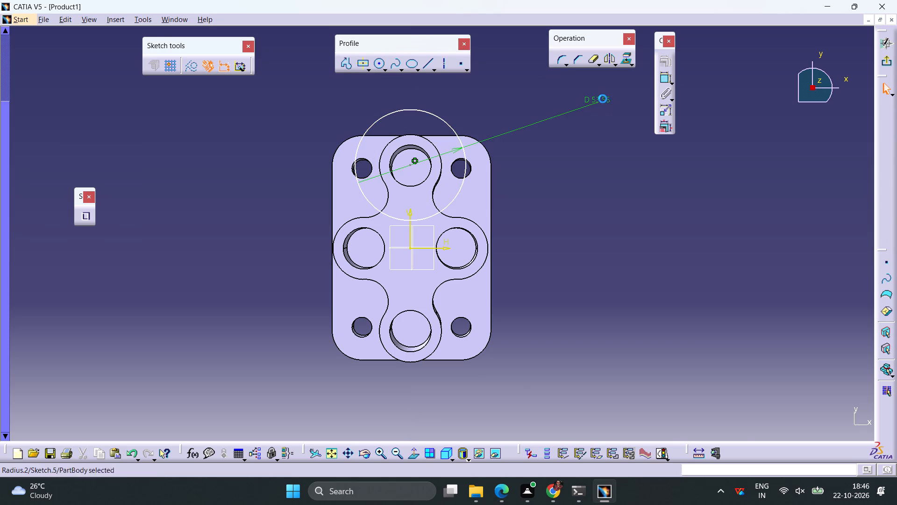
type("30")
key("Return")
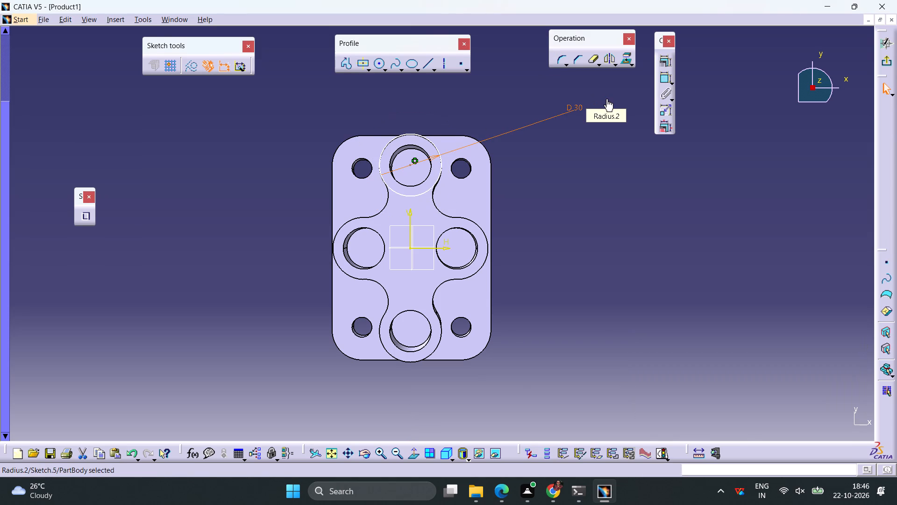
Make the upper 30 mm circle concentric with the edge of the upper lobe's hole.
left_click(408, 197)
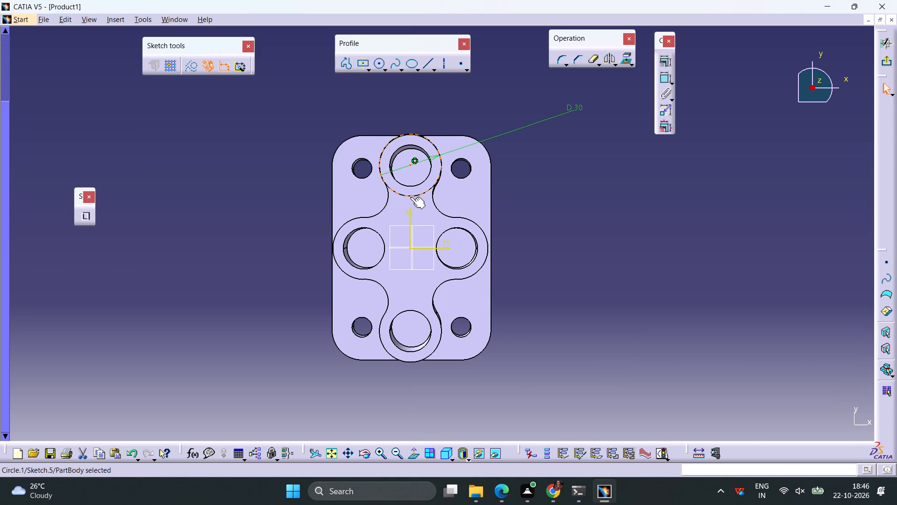
left_click(410, 186, "ctrl")
left_click(662, 62)
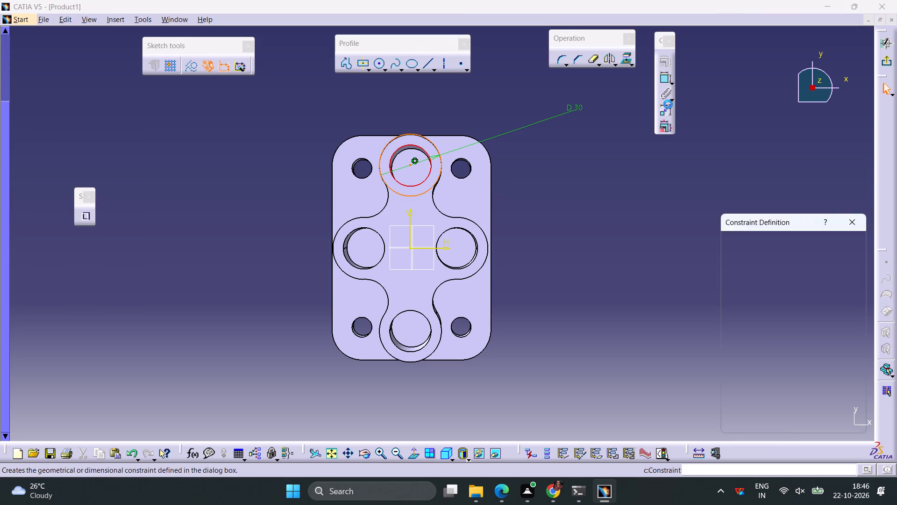
left_click(821, 274)
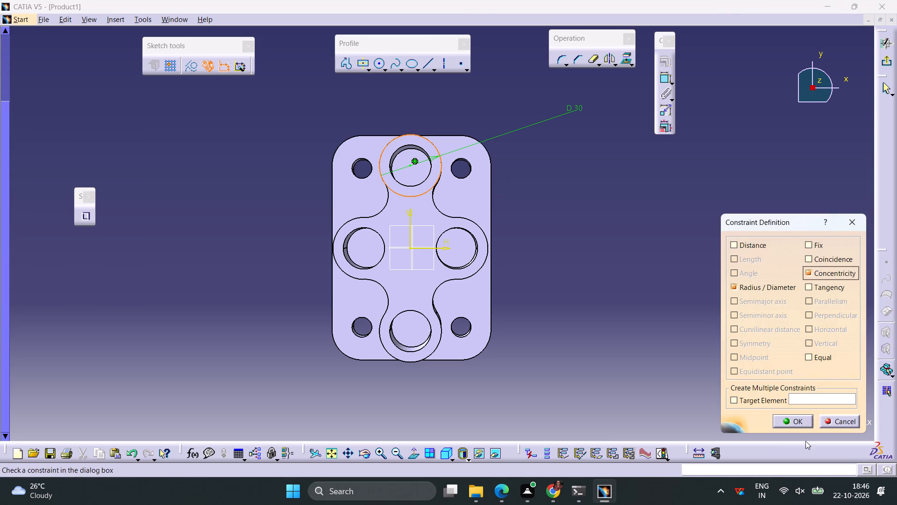
left_click(797, 422)
Mirror the upper 30 mm circle about the sketch's horizontal axis onto the lower lobe.
left_click(416, 198)
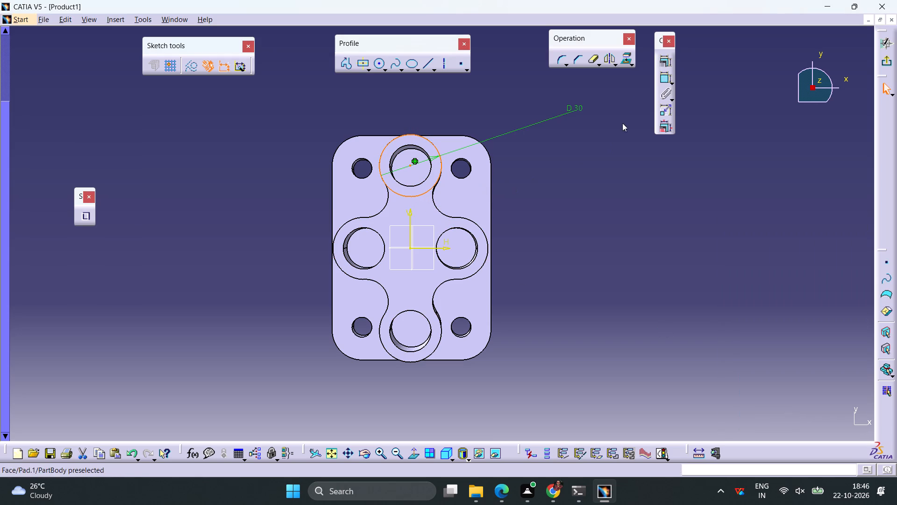
left_click(608, 60)
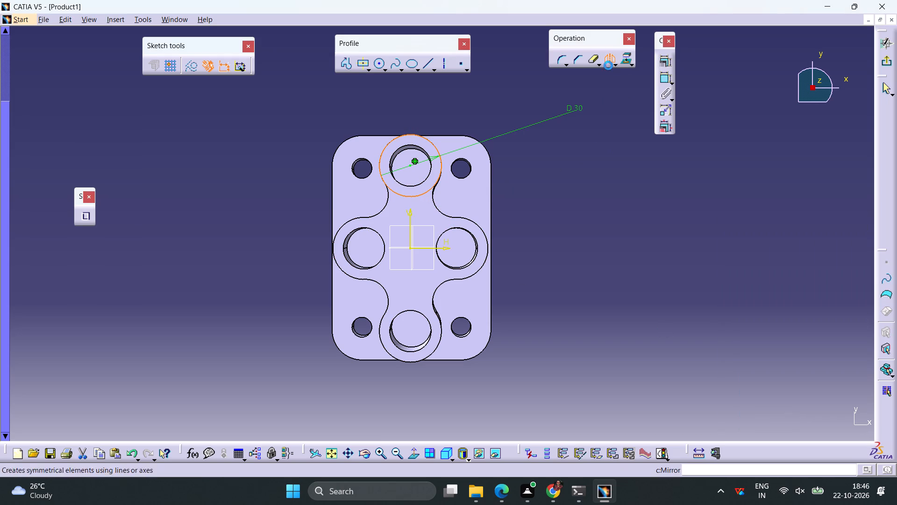
left_click(446, 248)
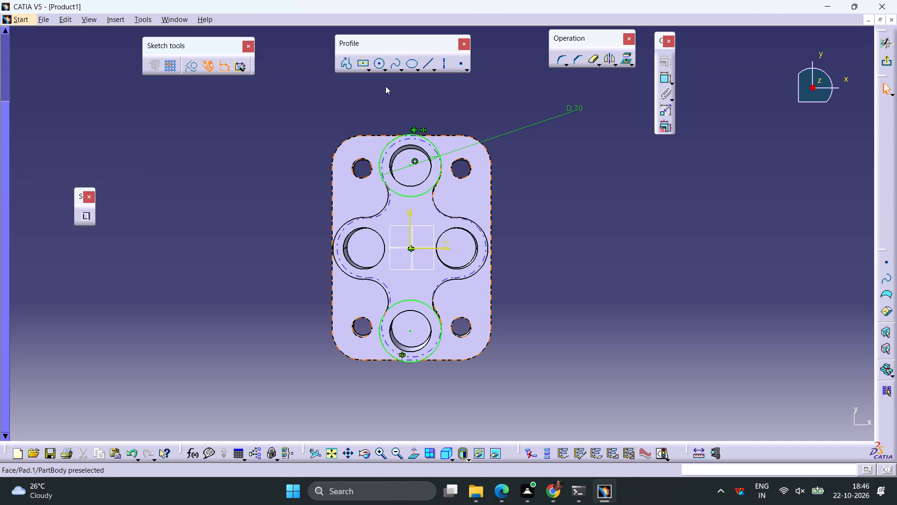
Sketch a circle centred on the horizontal axis in the left lobe and set its diameter to 30 mm.
left_click(378, 64)
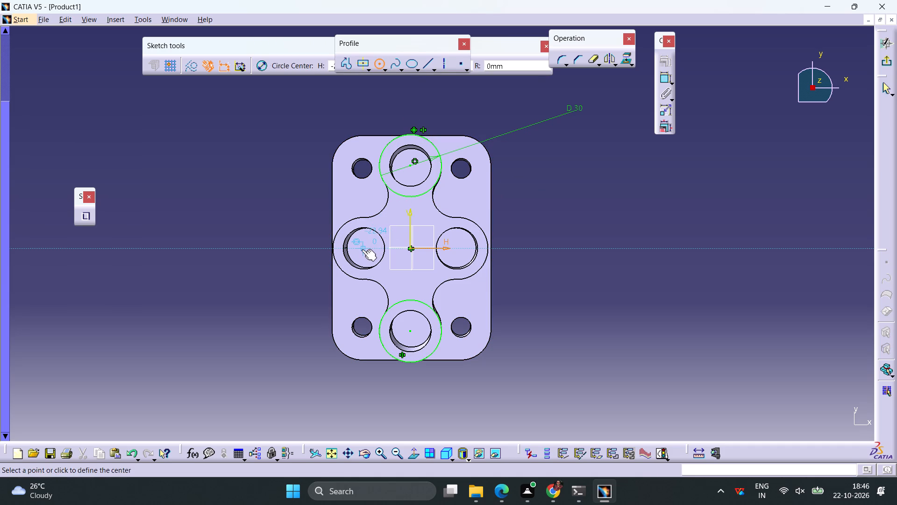
left_click(362, 249)
left_click(393, 218)
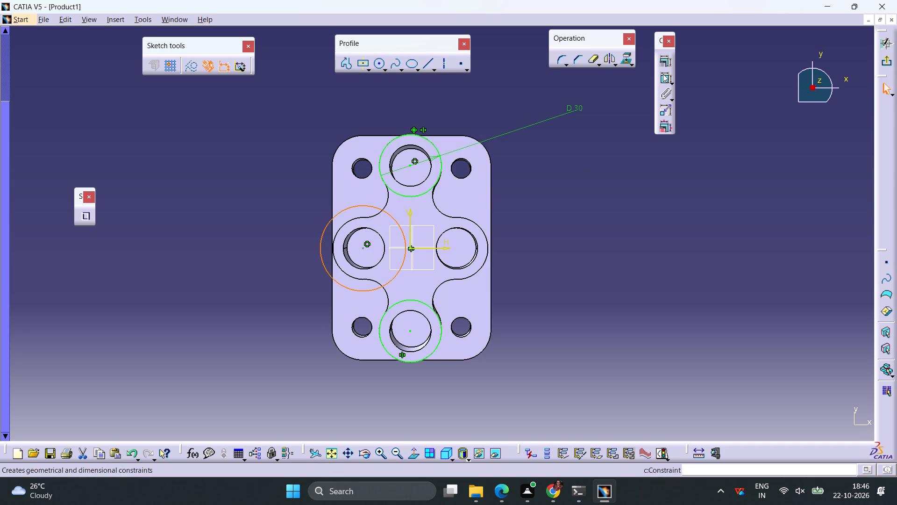
left_click(663, 74)
left_click(318, 219)
double_click(318, 216)
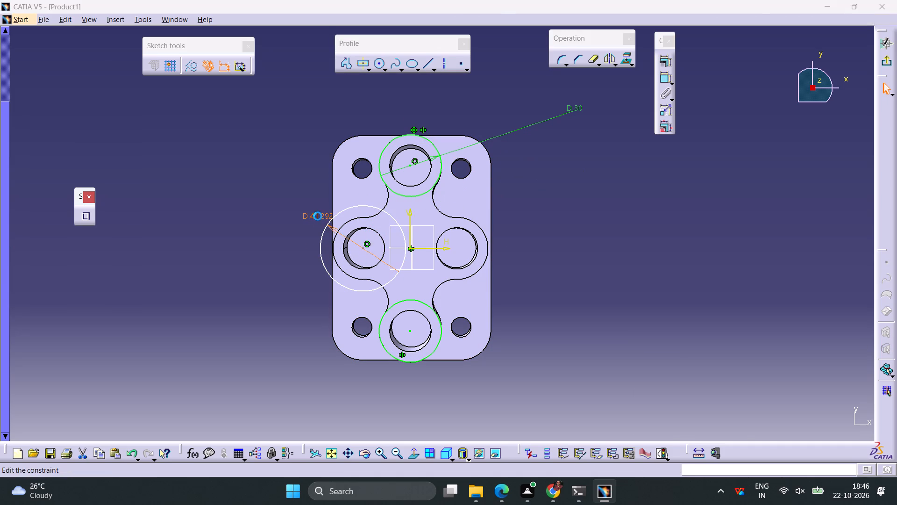
type("30")
key("Return")
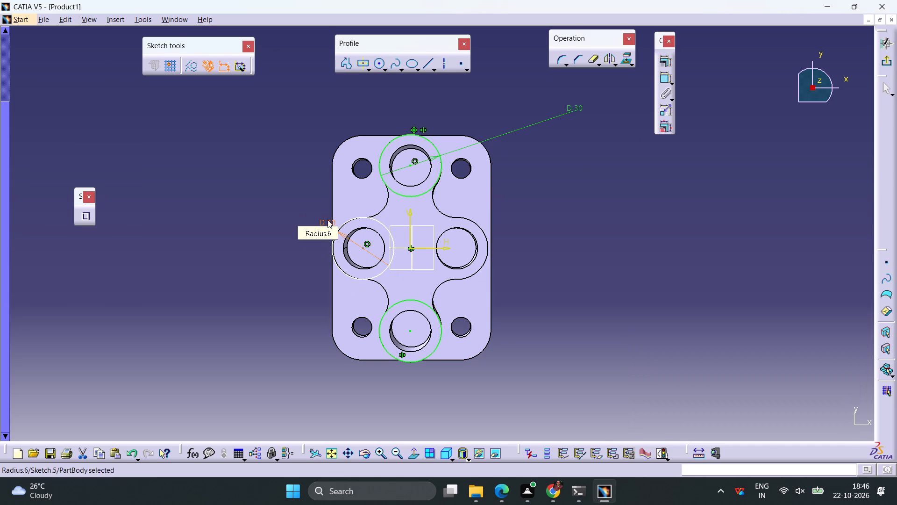
Make the left 30 mm circle concentric with the edge of the left lobe's hole.
left_click(383, 225)
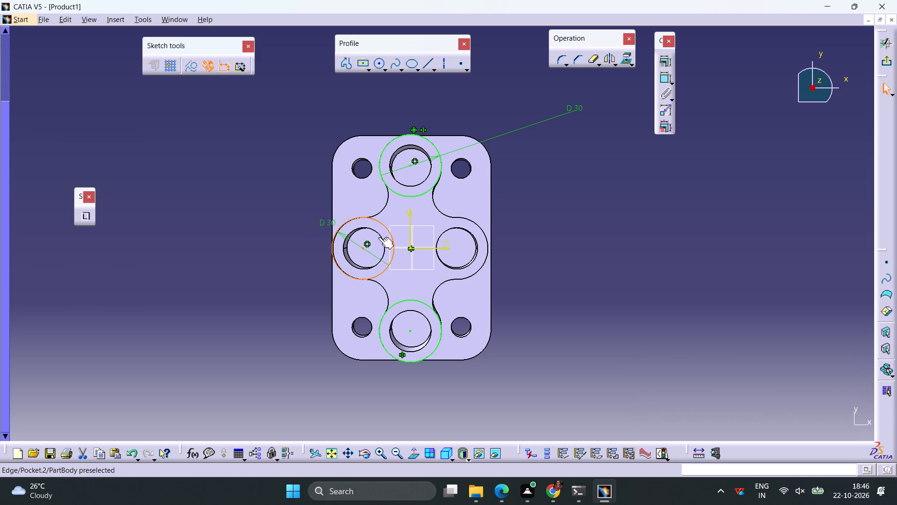
left_click(378, 237, "ctrl")
left_click(663, 62)
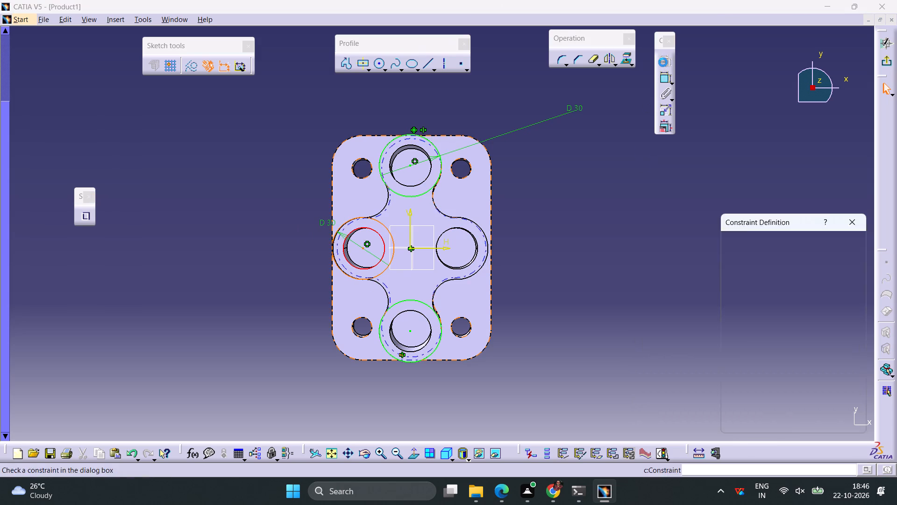
left_click(827, 273)
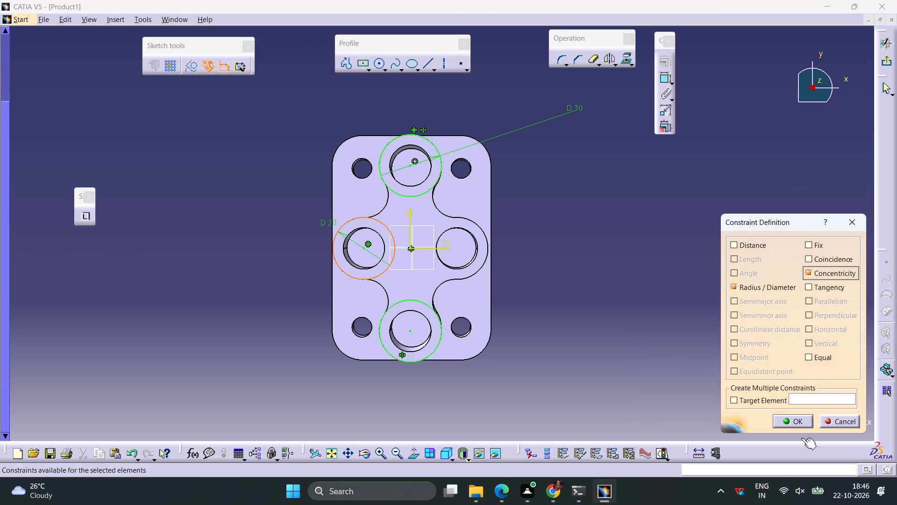
left_click(790, 425)
Mirror the left 30 mm circle about the sketch's vertical axis onto the right lobe.
left_click(384, 273)
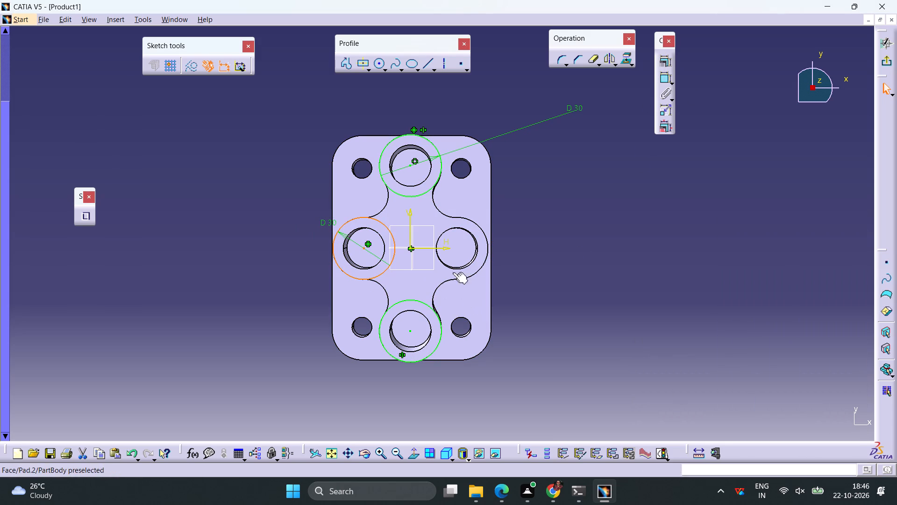
left_click(606, 60)
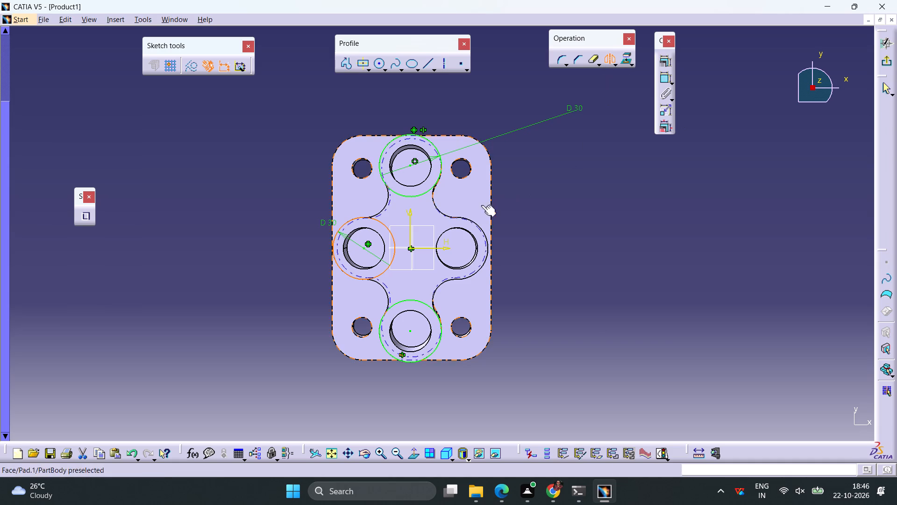
left_click(409, 217)
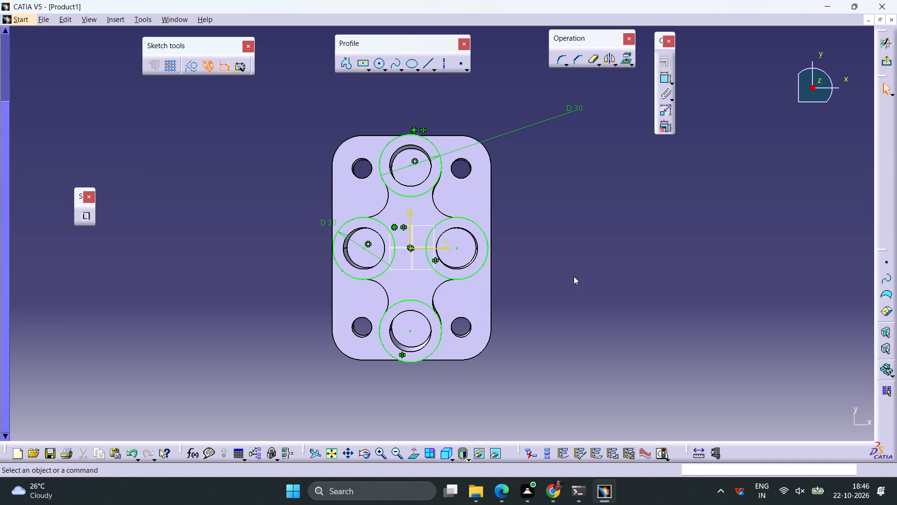
left_click_drag(574, 276, 578, 279)
Sketch a circle about 15 mm in diameter centred just outside the plate's left edge, near the upper-left corner hole.
left_click(376, 63)
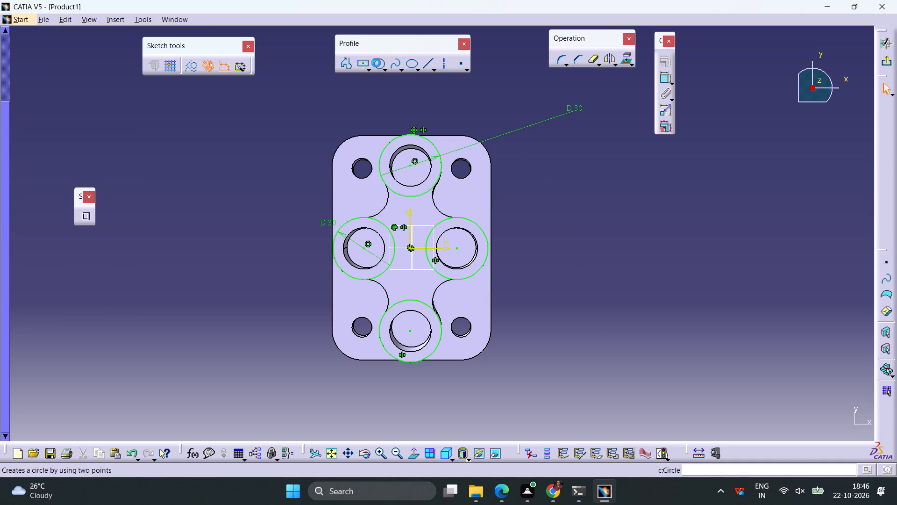
left_click(319, 180)
left_click(332, 170)
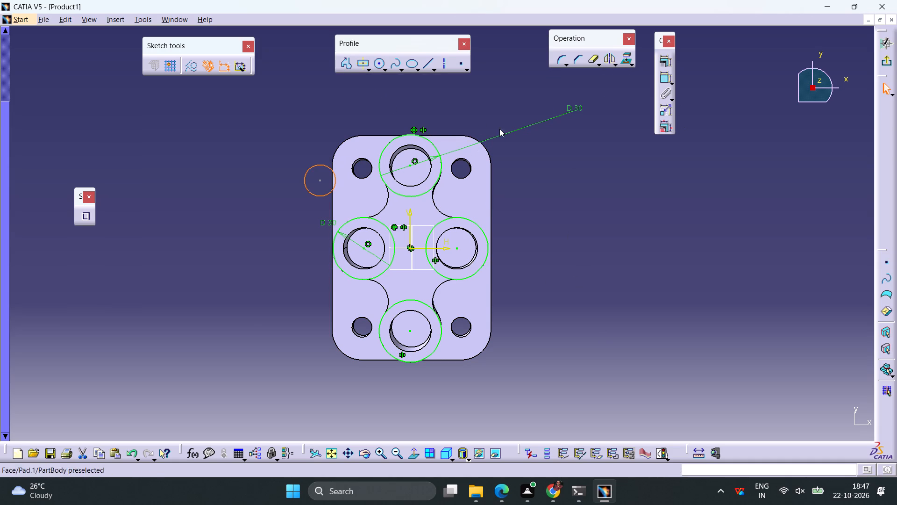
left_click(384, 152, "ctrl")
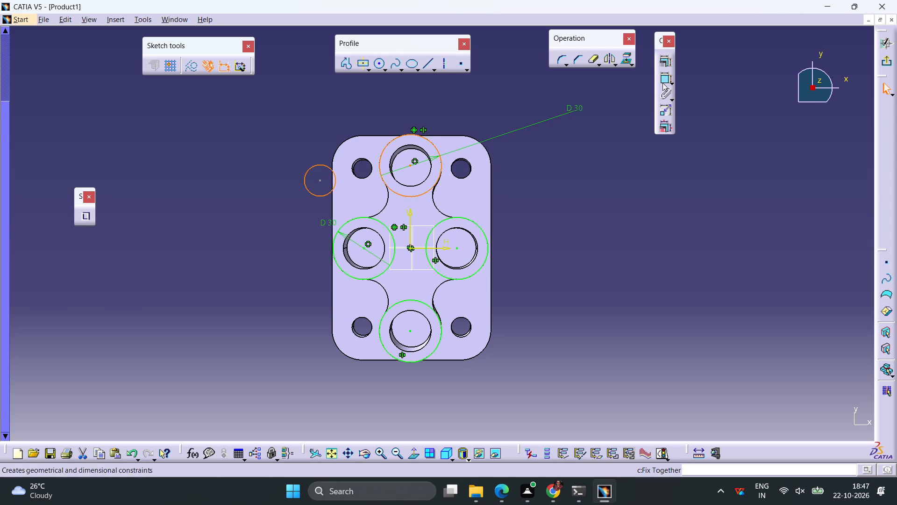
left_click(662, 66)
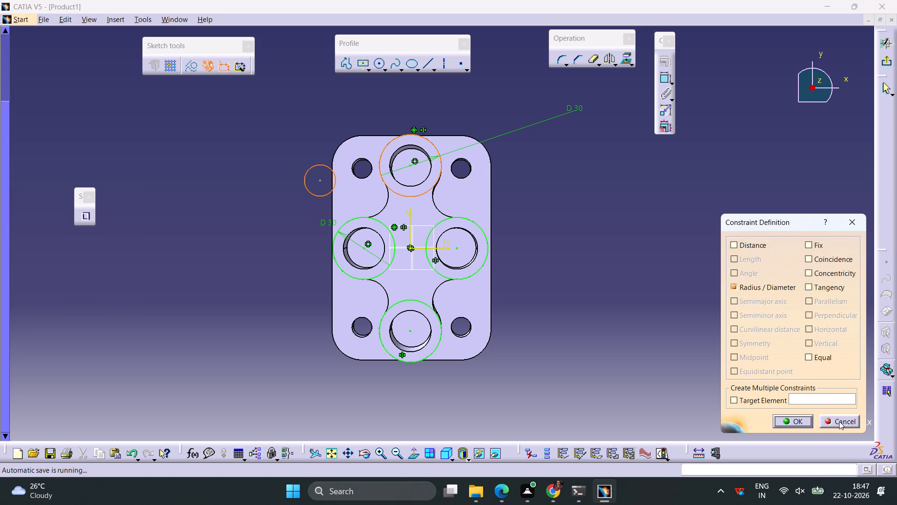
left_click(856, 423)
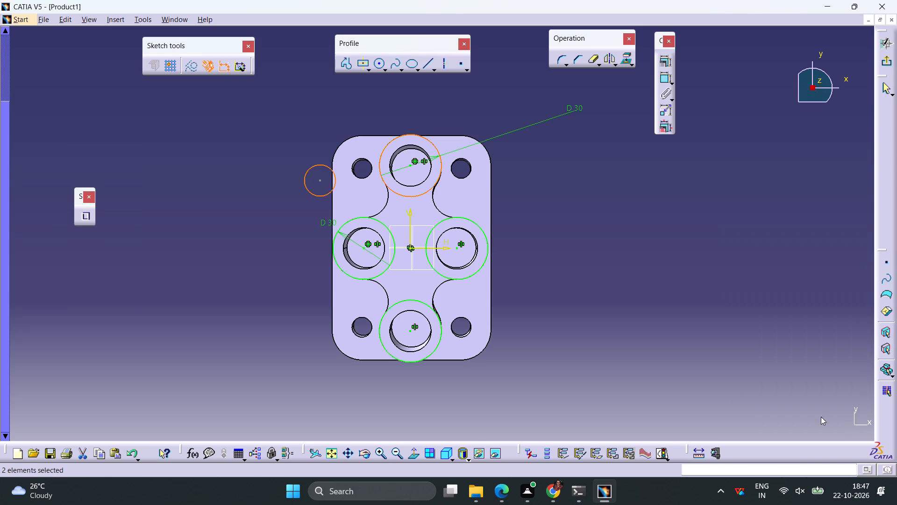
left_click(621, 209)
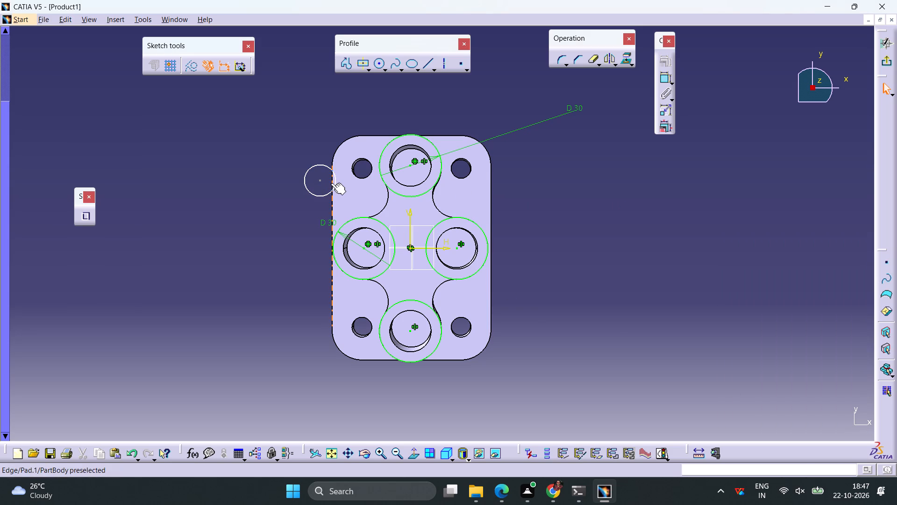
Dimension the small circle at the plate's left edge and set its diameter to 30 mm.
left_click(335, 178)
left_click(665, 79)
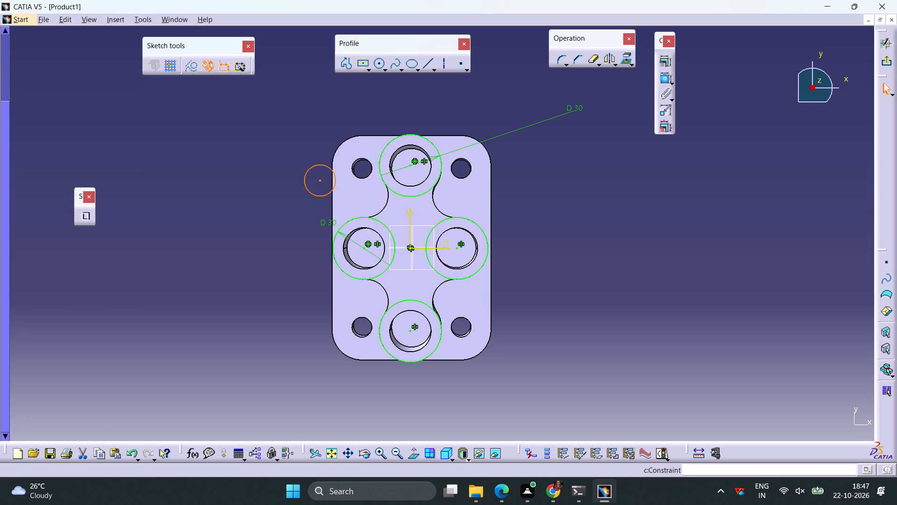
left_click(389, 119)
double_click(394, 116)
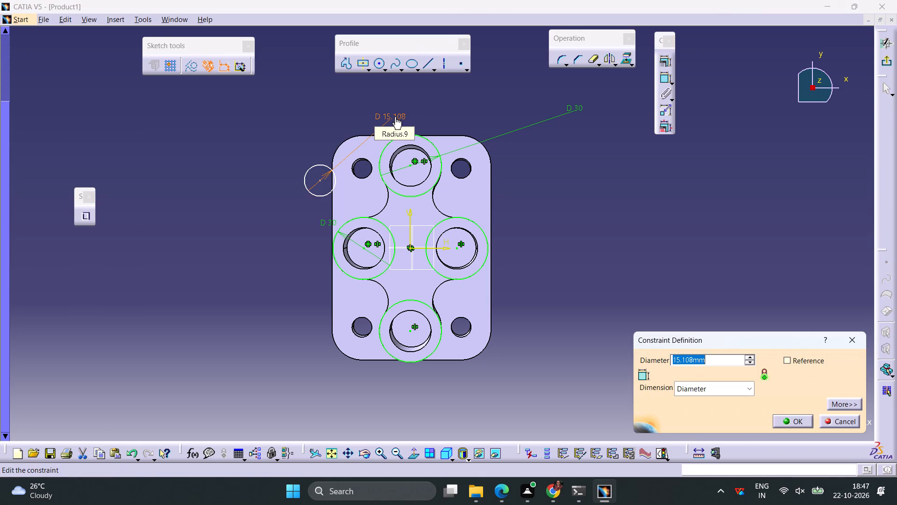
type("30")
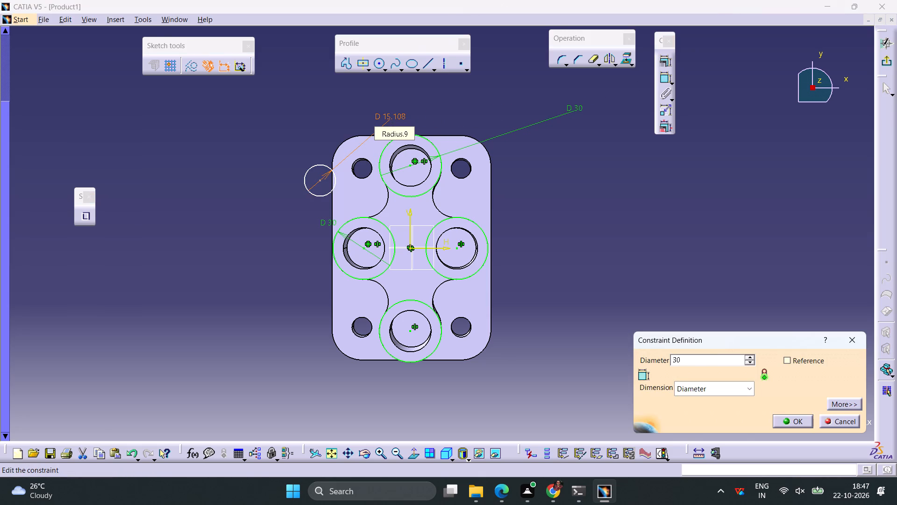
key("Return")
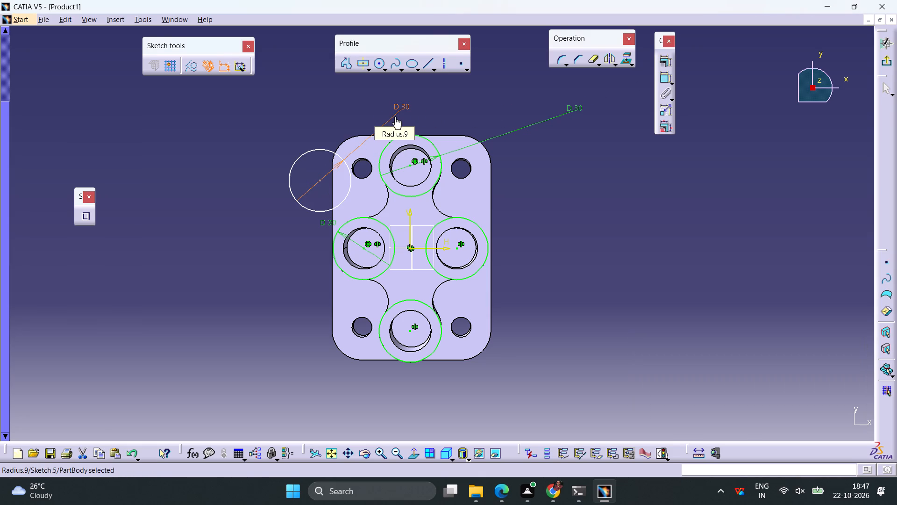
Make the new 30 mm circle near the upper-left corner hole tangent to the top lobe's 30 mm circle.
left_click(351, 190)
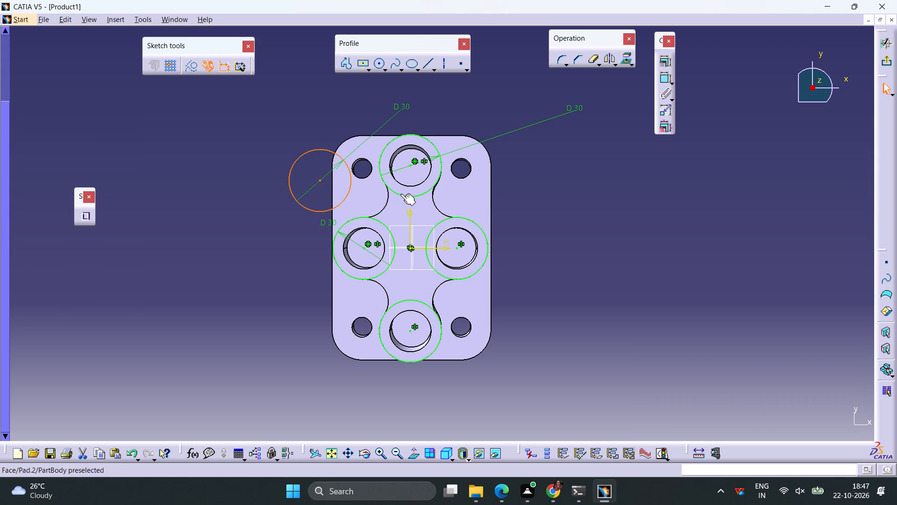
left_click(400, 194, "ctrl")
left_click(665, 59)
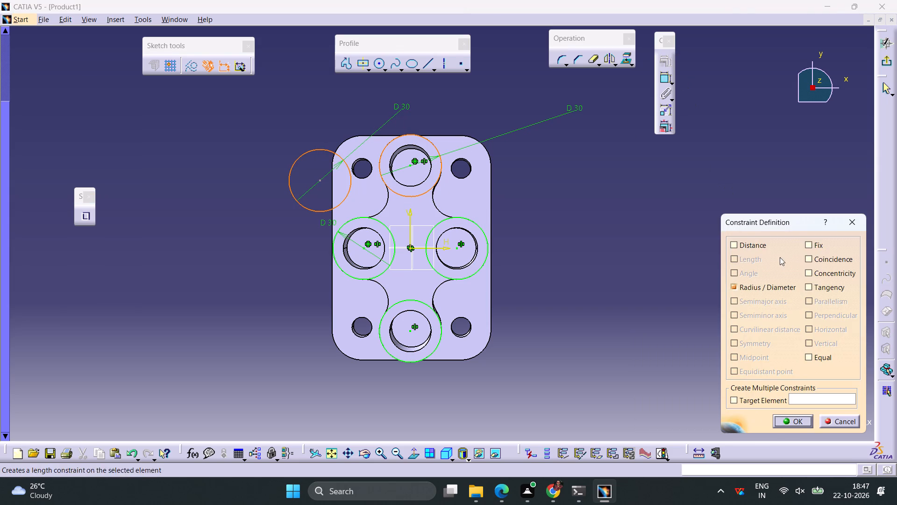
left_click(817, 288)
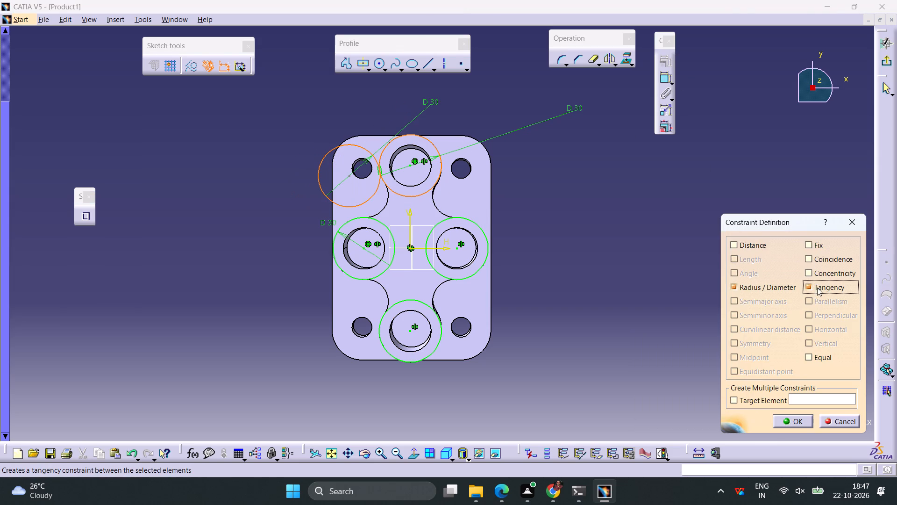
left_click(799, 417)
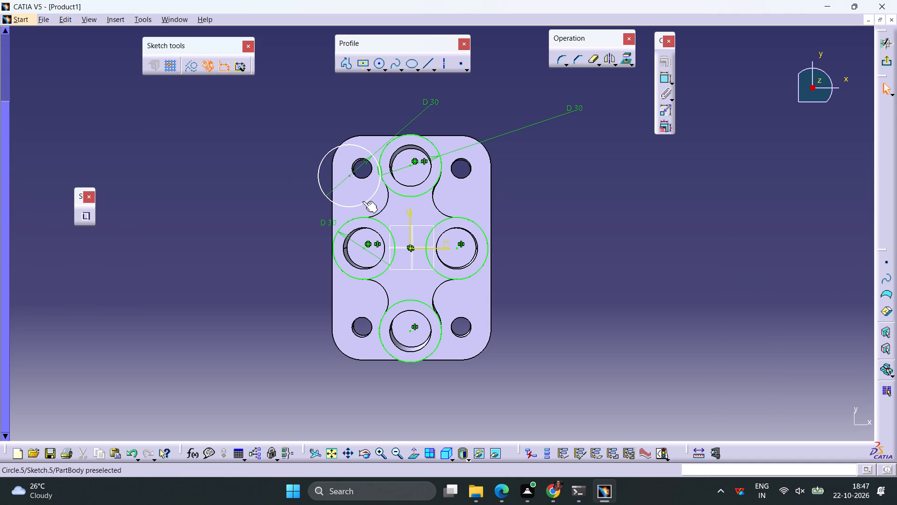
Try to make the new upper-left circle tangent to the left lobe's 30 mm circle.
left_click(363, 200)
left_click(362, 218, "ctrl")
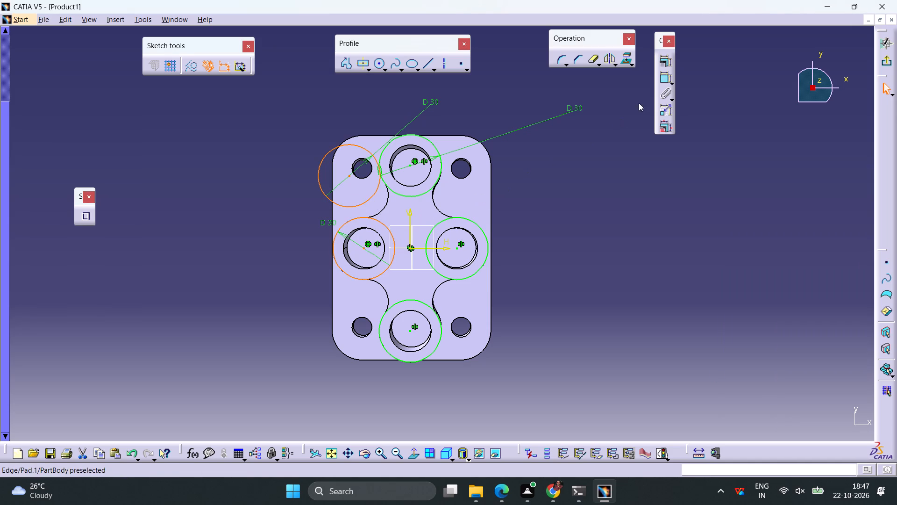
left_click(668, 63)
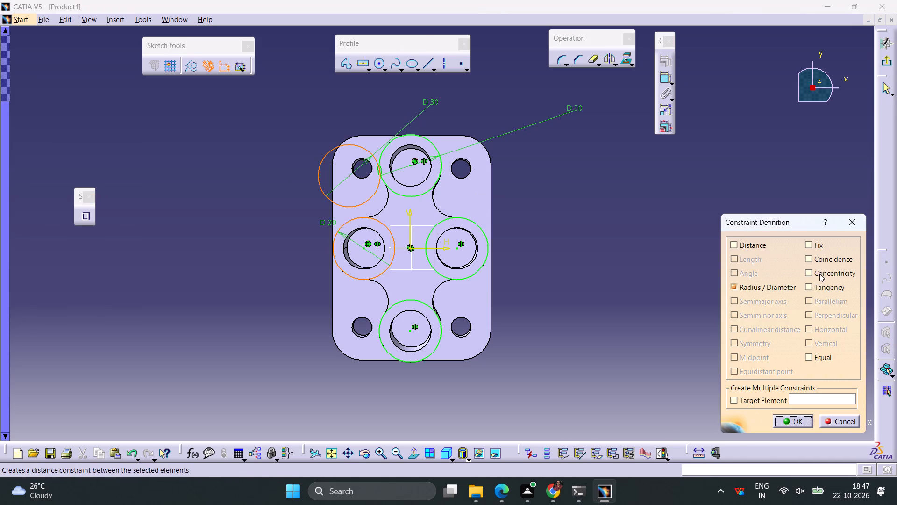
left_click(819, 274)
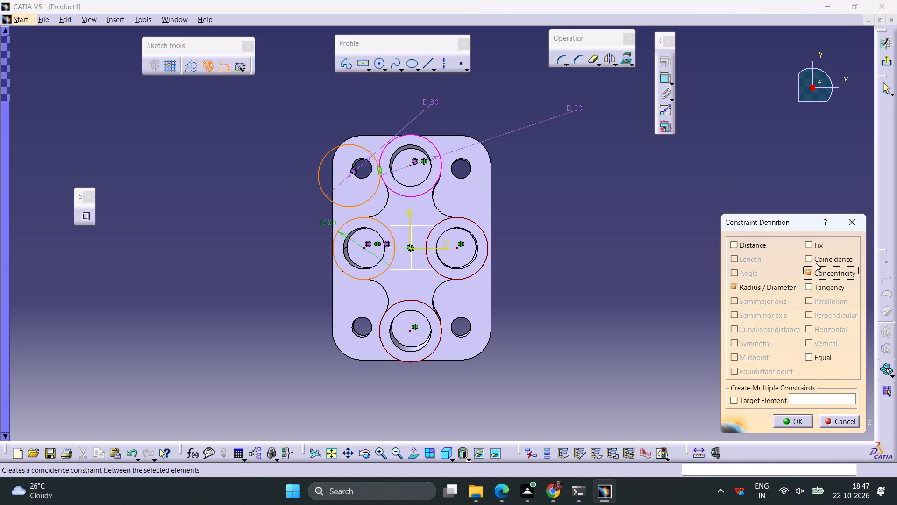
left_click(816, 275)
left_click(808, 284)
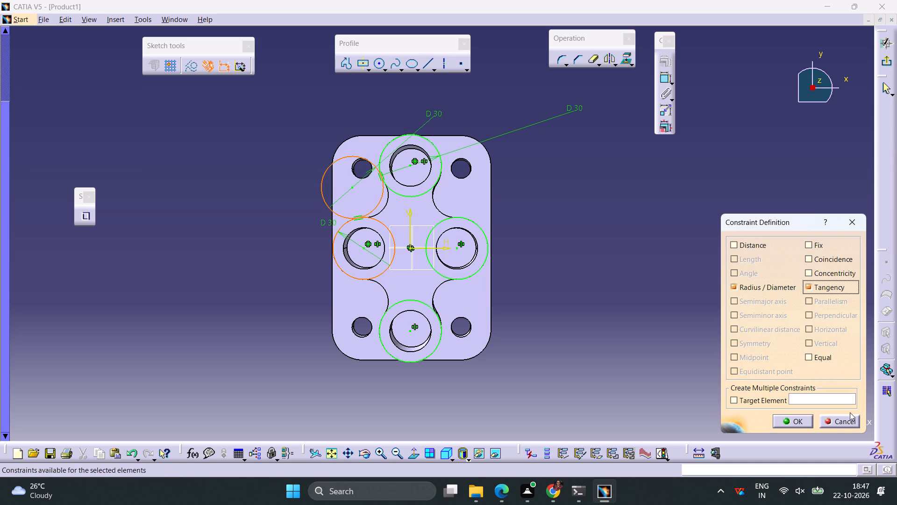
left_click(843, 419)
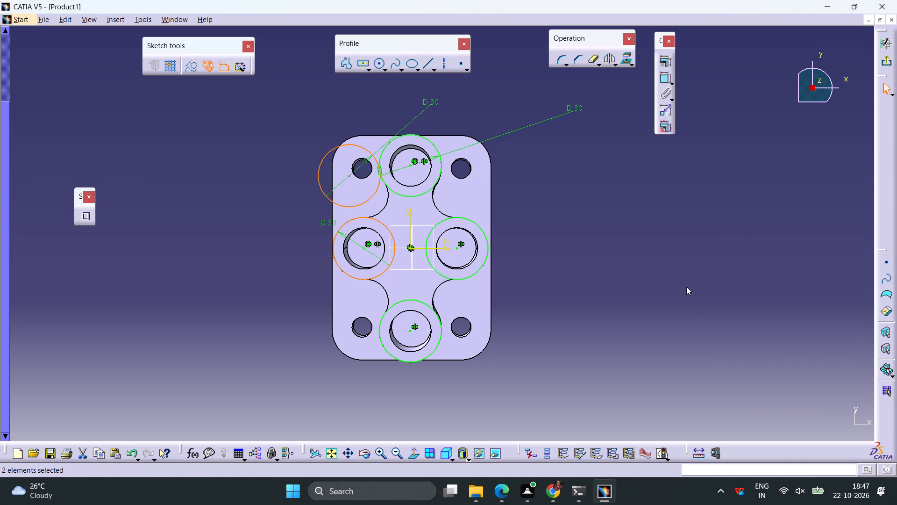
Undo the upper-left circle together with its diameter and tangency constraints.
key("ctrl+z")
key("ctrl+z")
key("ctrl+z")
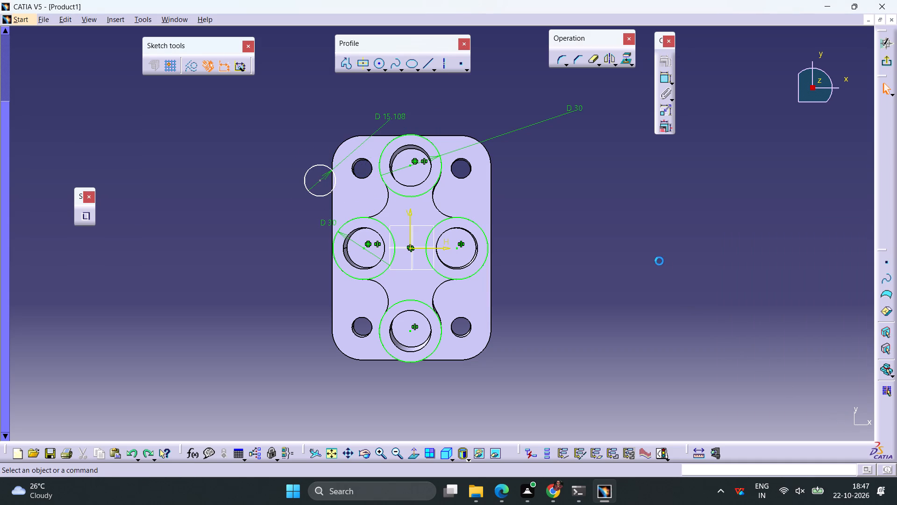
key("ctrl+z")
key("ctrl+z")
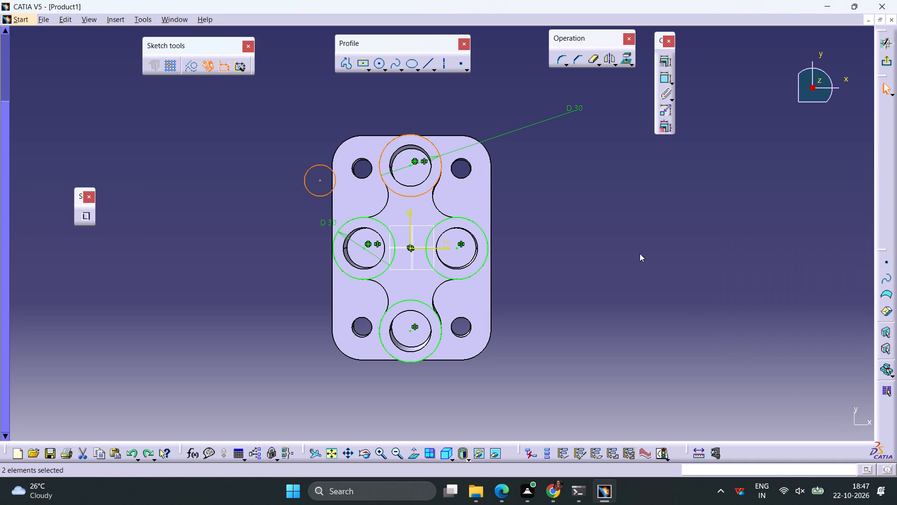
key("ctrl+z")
Offset the boss's upper-left concave edge inward toward the sketch centre, with the offset distance set to 5 mm.
left_click(386, 202)
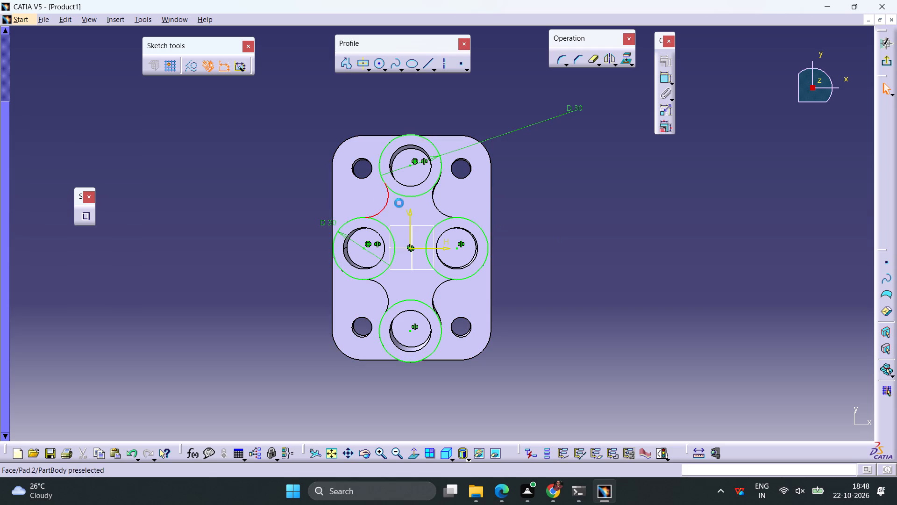
left_click(615, 68)
left_click(615, 64)
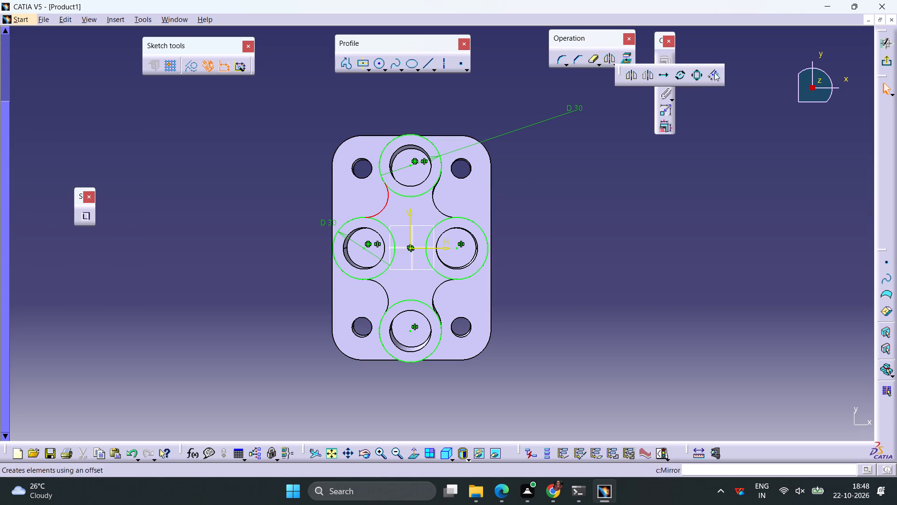
left_click(712, 73)
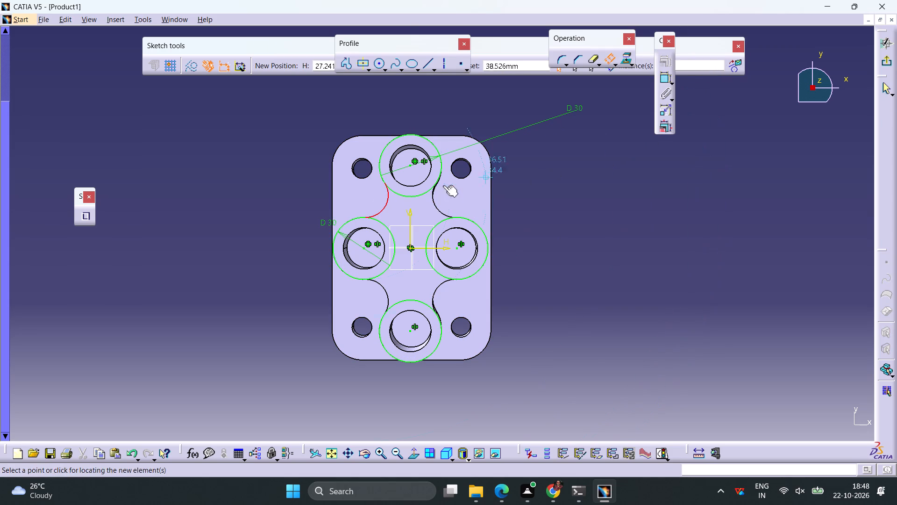
left_click(397, 207)
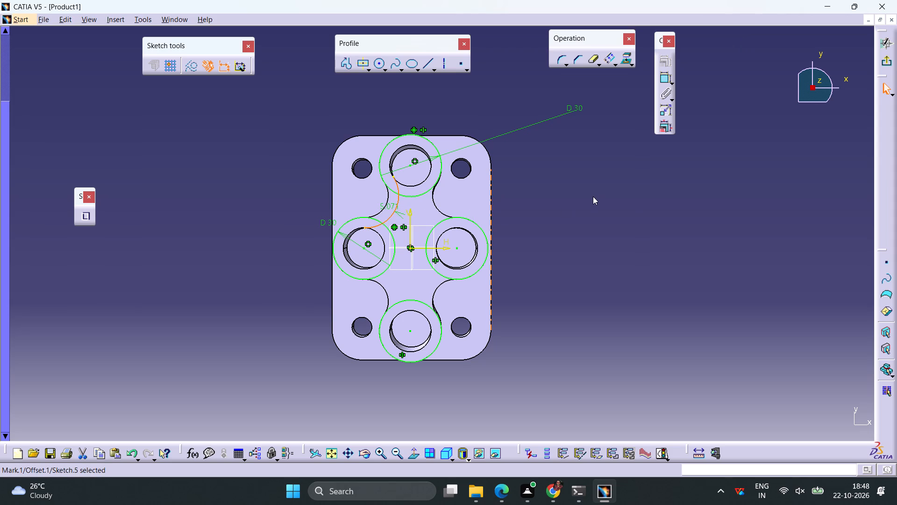
left_click(391, 206)
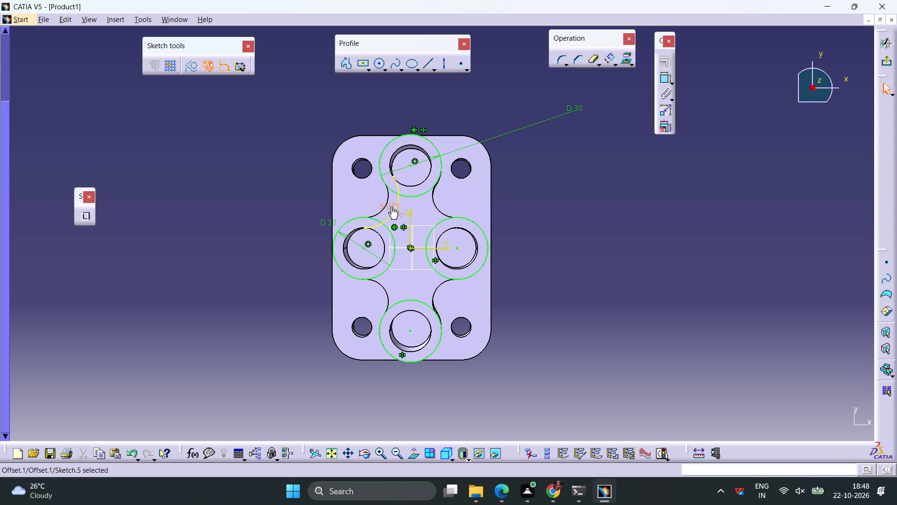
left_click(391, 206)
key("5")
key("Return")
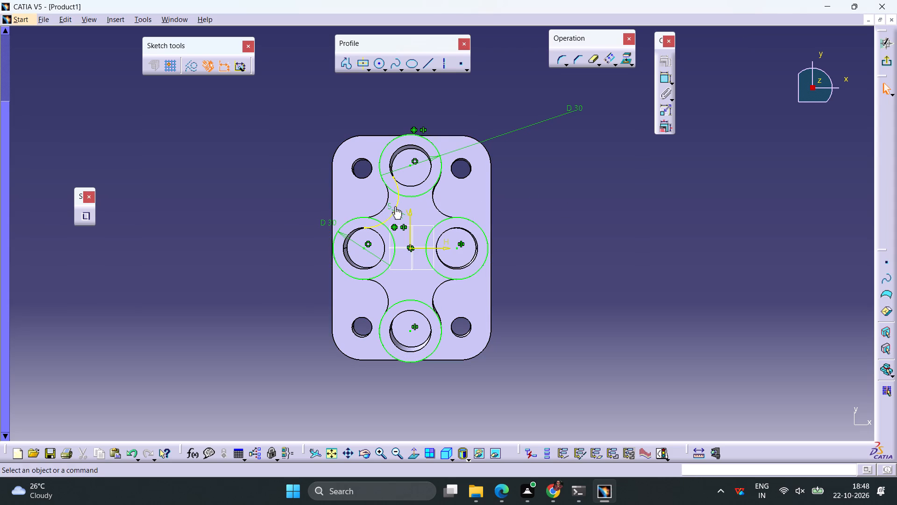
Mirror the offset arc about the sketch's vertical and horizontal axes so each of the boss's four concave corners has one.
left_click(396, 204)
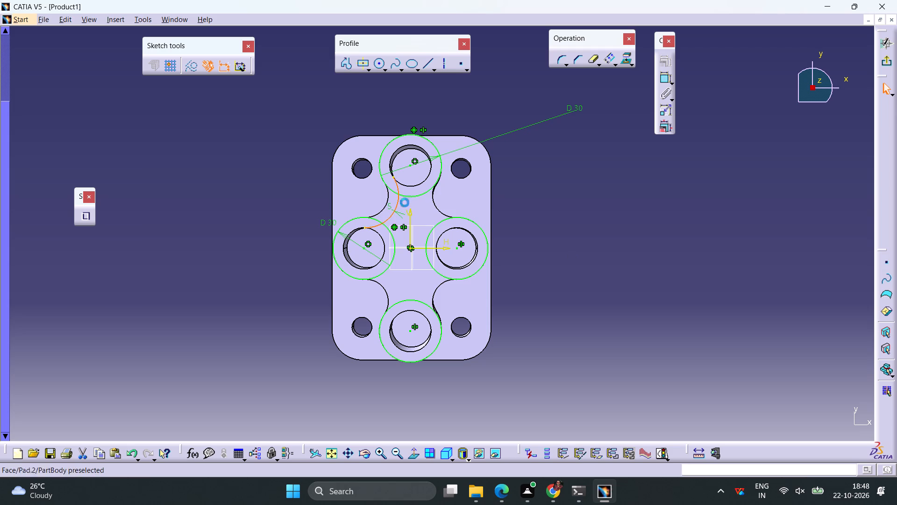
left_click(614, 64)
left_click(632, 78)
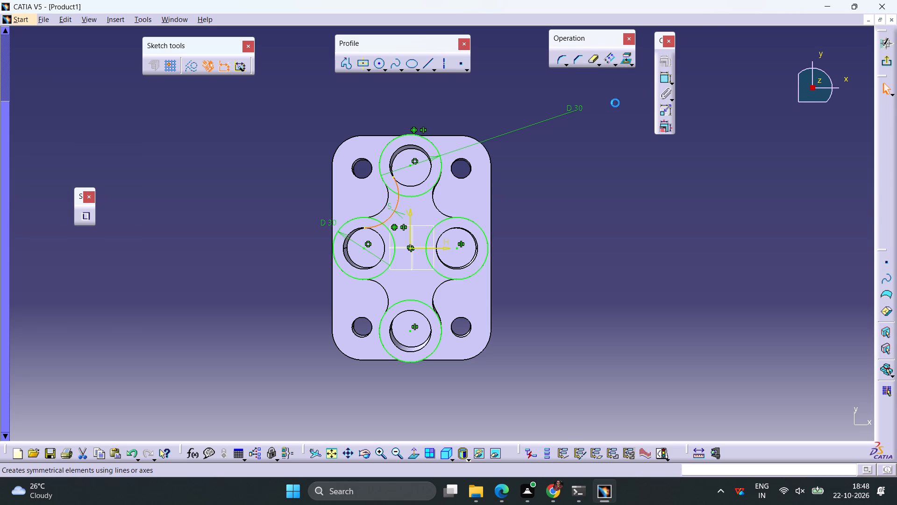
left_click(412, 216)
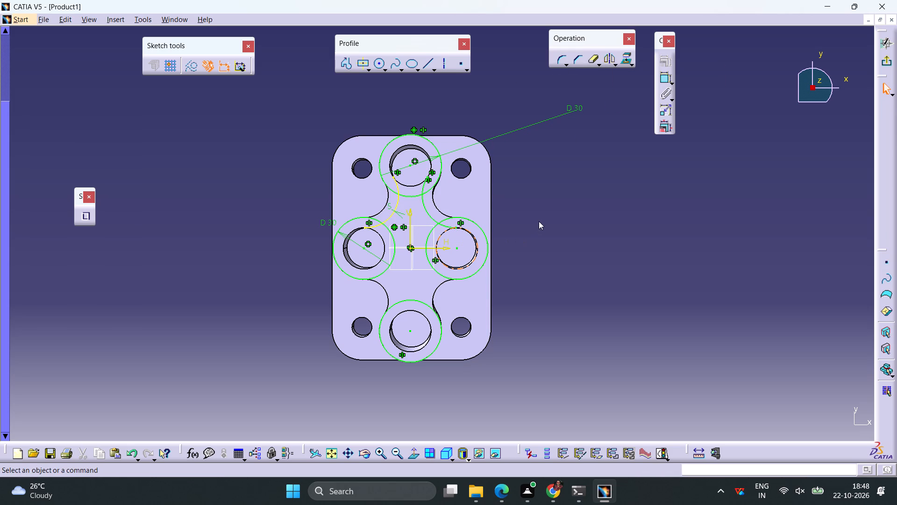
left_click(426, 210)
left_click(609, 58)
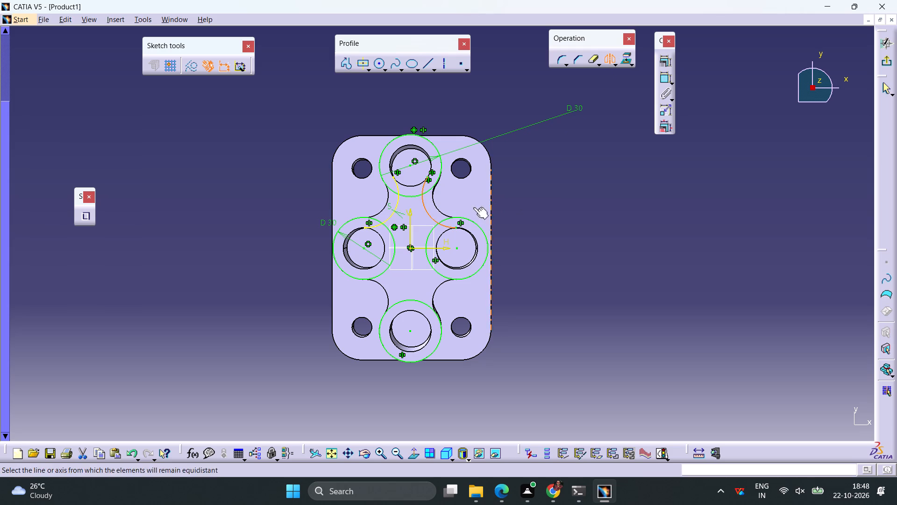
left_click(422, 248)
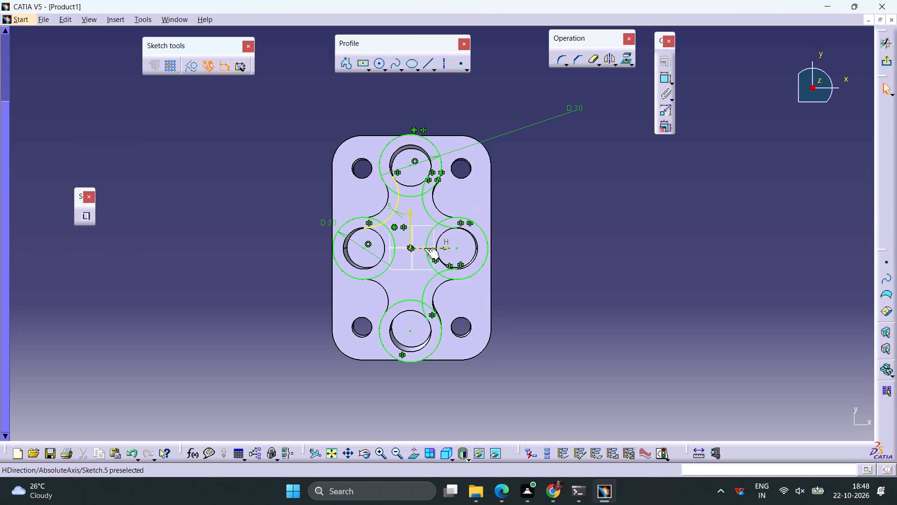
left_click(427, 286)
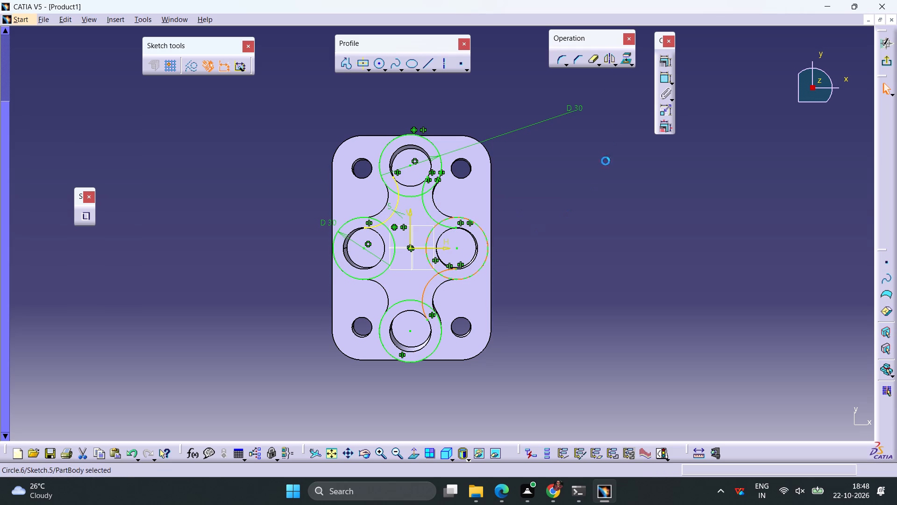
left_click(608, 62)
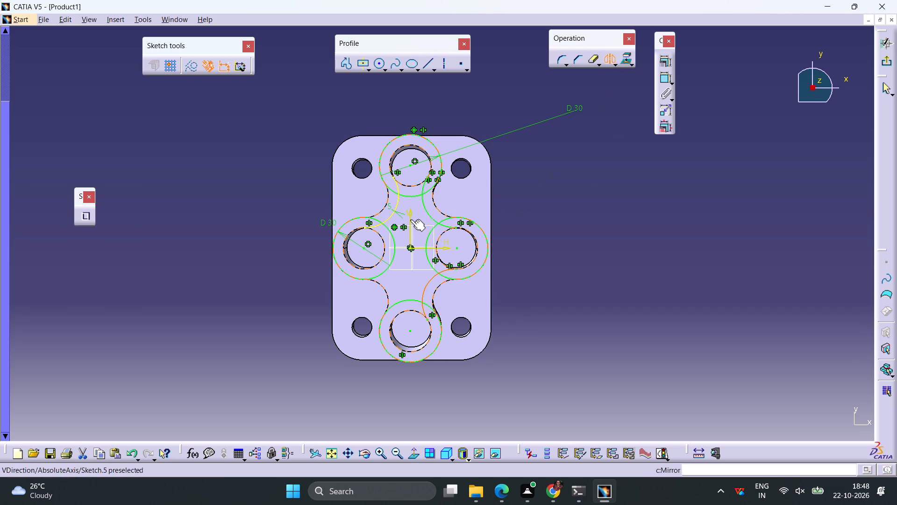
left_click(410, 219)
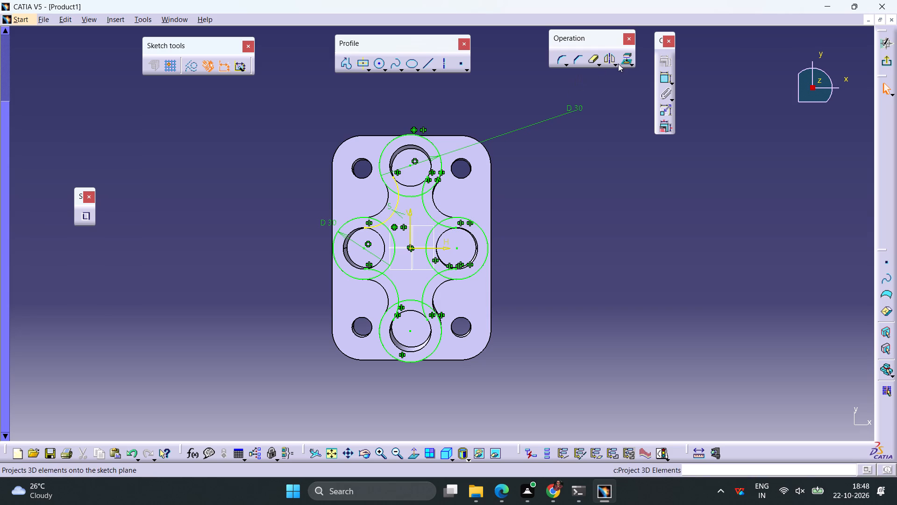
Quick-trim the outer portion of the top 30 mm circle and the ends of the two upper offset arcs inside it.
double_click(593, 59)
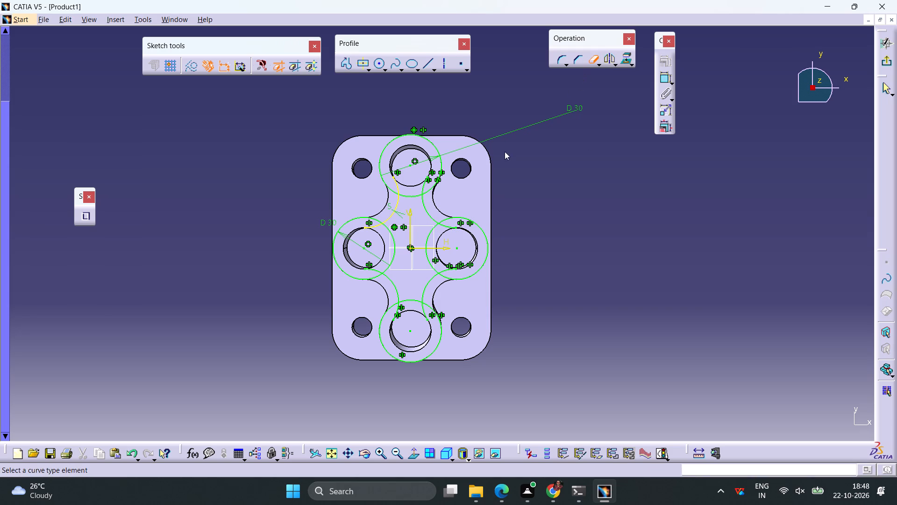
left_click(390, 186)
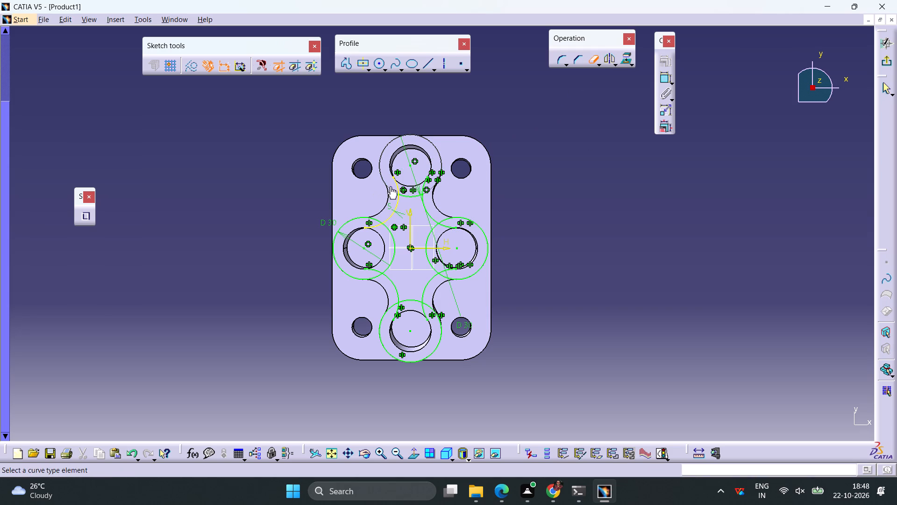
left_click(398, 184)
scroll(425, 189, "up", 2)
scroll(425, 190, "down", 3)
scroll(306, 195, "up", 4)
middle_click_drag(524, 211, 524, 189, "ctrl")
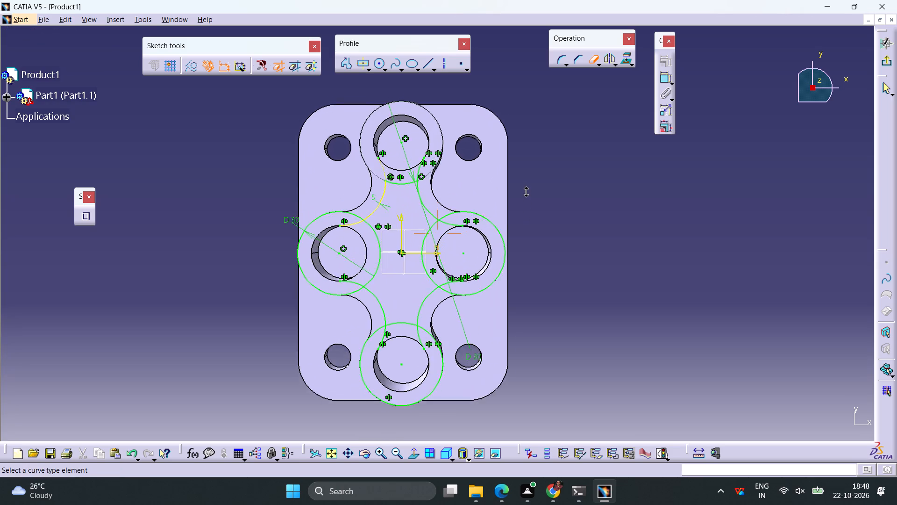
middle_click_drag(524, 189, 528, 165, "ctrl")
left_click(409, 142)
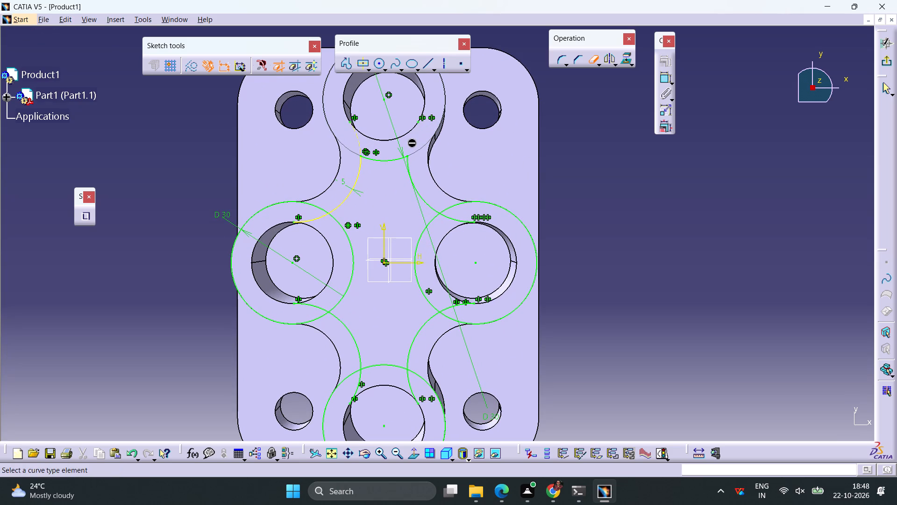
Quick-trim the outer portions of the right, bottom and left 30 mm circles and the remaining offset arc ends inside them.
left_click(447, 208)
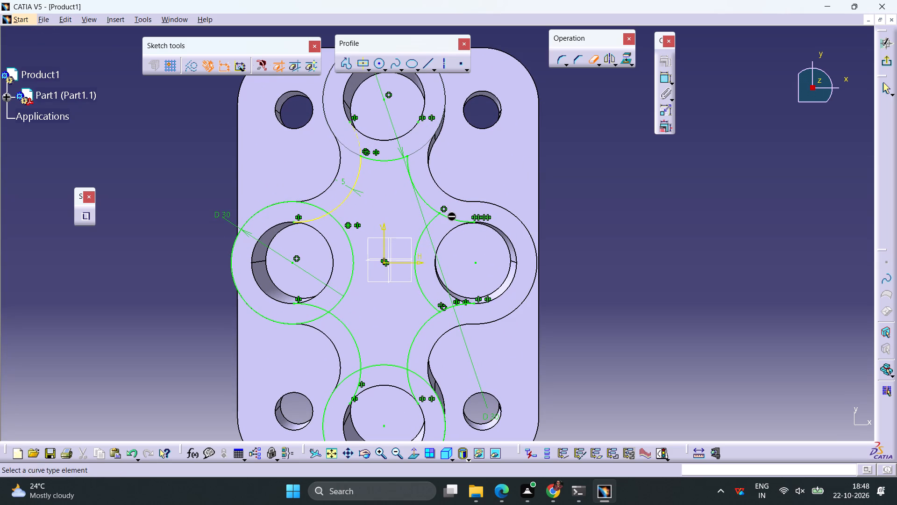
left_click(449, 219)
left_click(459, 304)
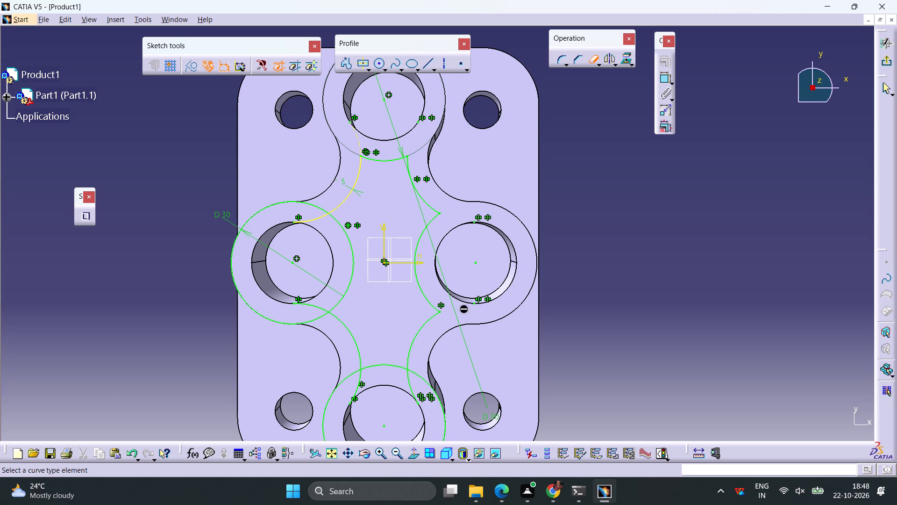
left_click(426, 380)
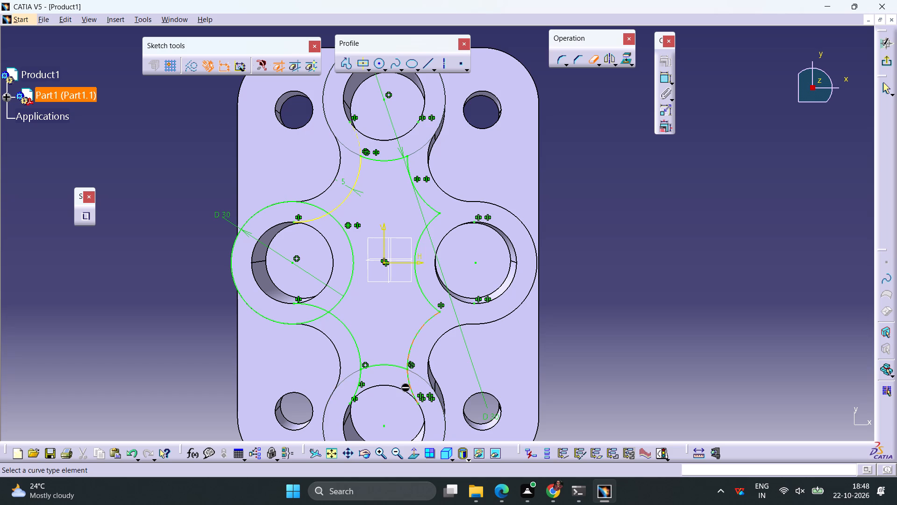
left_click(410, 380)
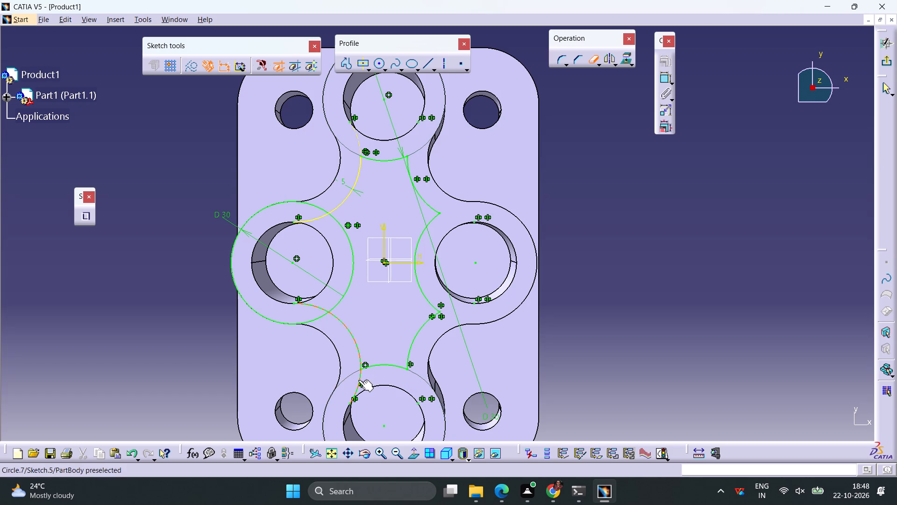
left_click(358, 380)
left_click(270, 319)
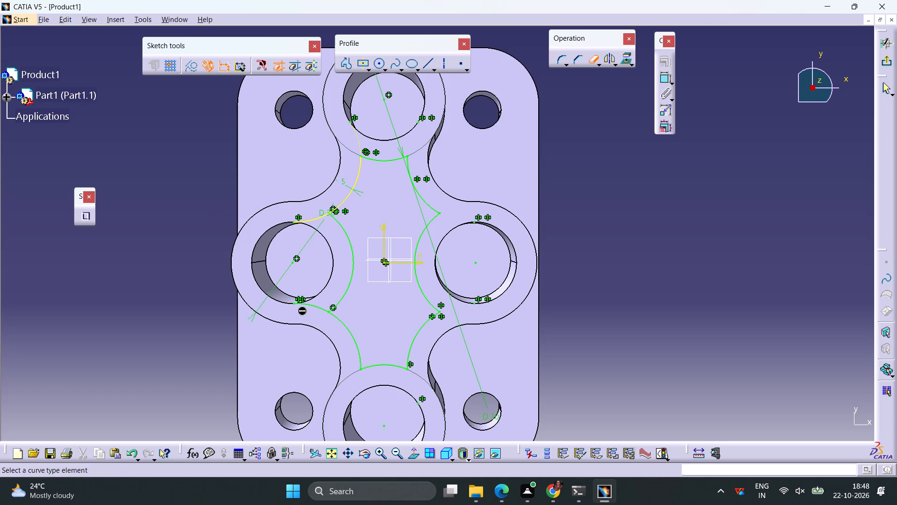
left_click(315, 309)
left_click(321, 216)
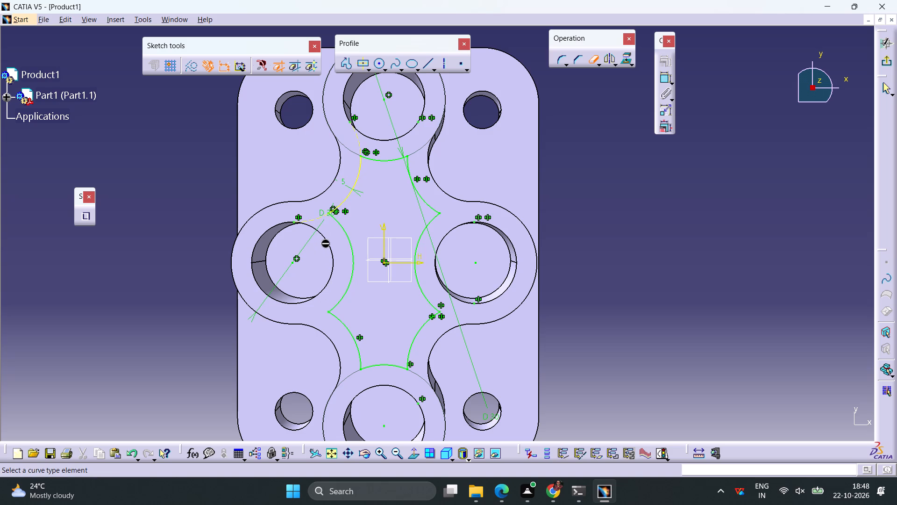
Round the corner between the upper-left offset arc and the top circle's arc with a 3 mm radius.
left_click(562, 60)
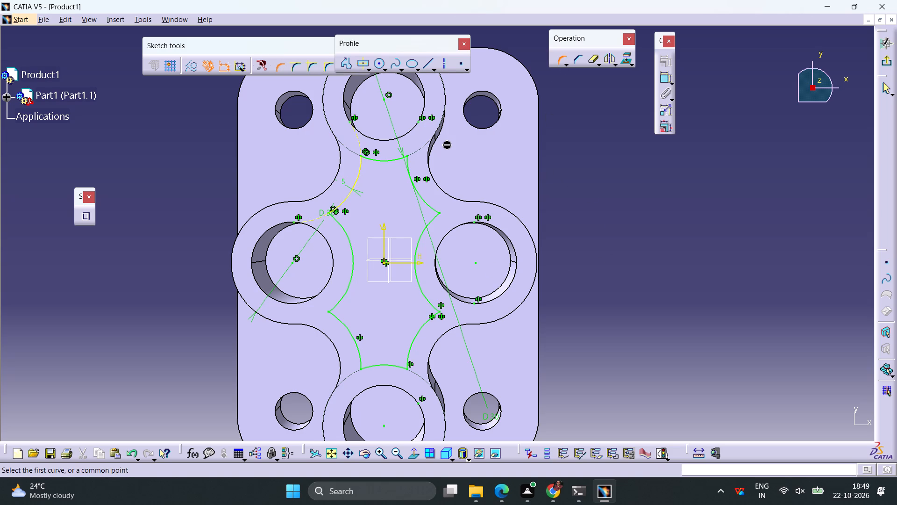
left_click(362, 165)
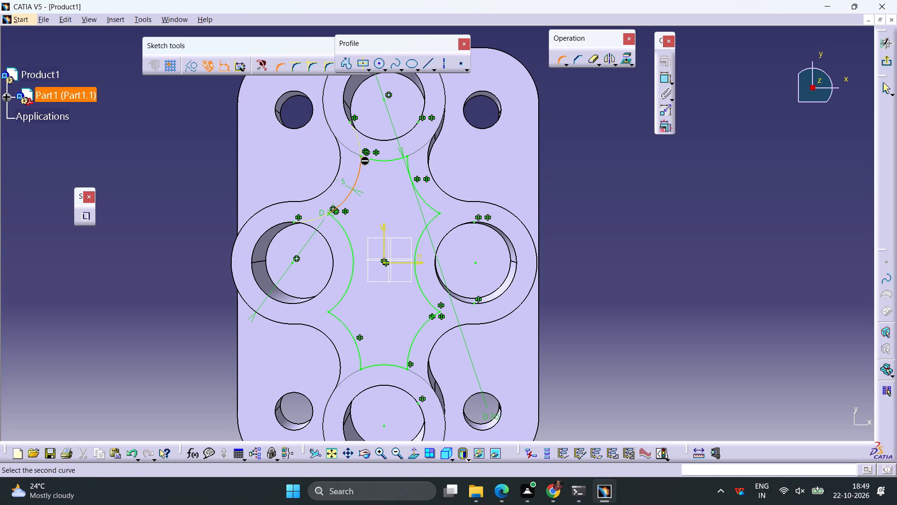
left_click(363, 157)
left_click(363, 160)
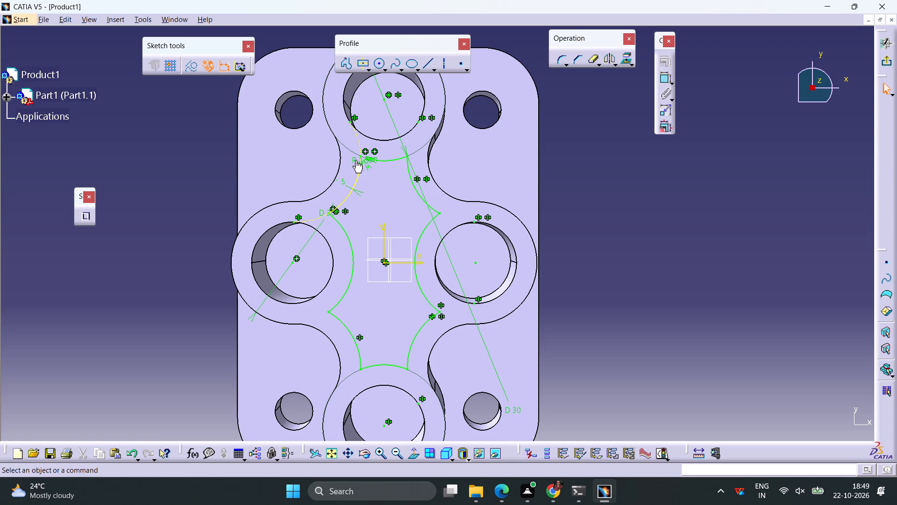
double_click(354, 160)
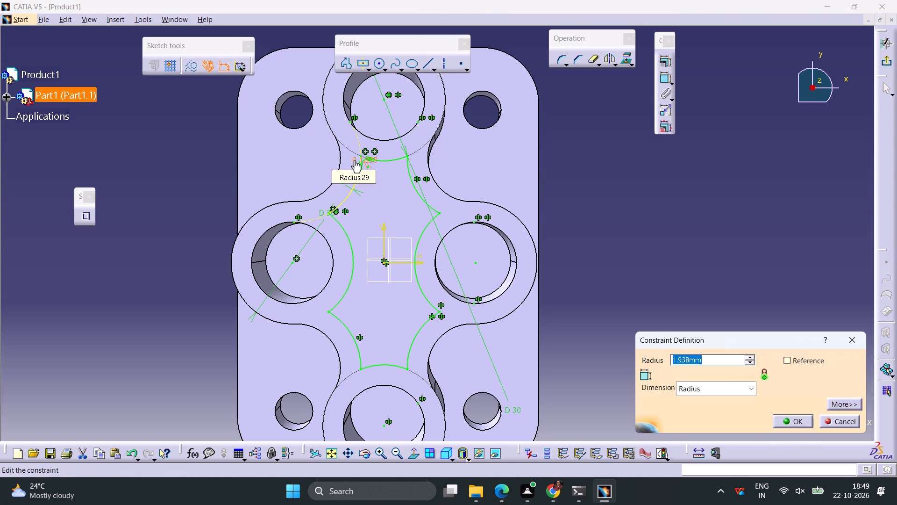
key("3")
key("Return")
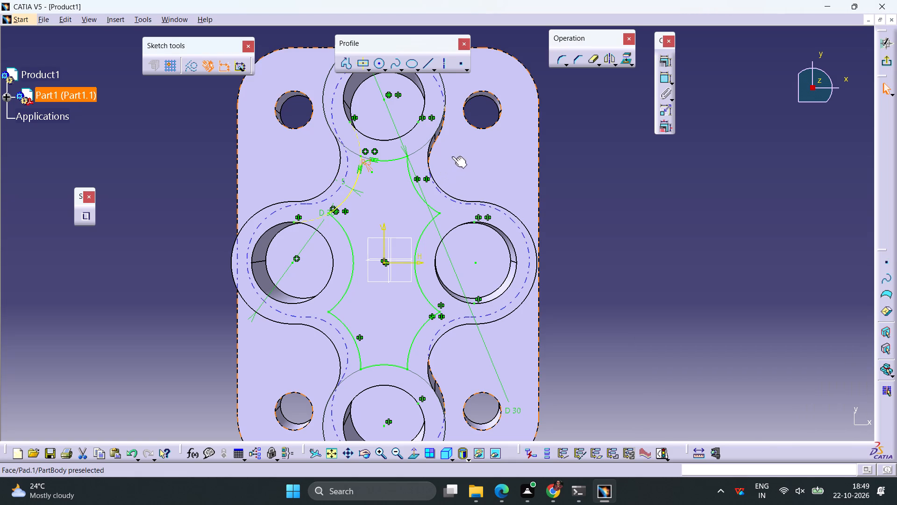
Add a corner of about 6.3 mm radius between the top circle's arc and the upper-right offset arc.
left_click(555, 58)
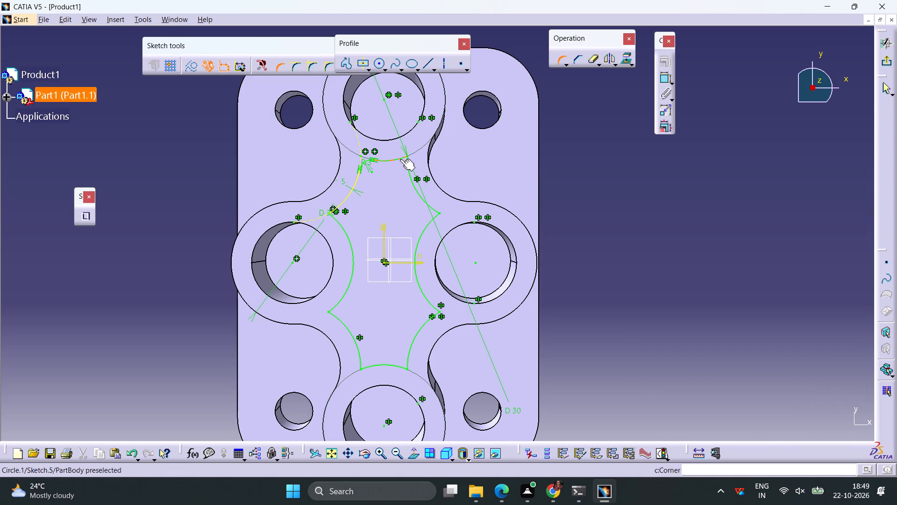
left_click(400, 159)
left_click(408, 163)
left_click(401, 166)
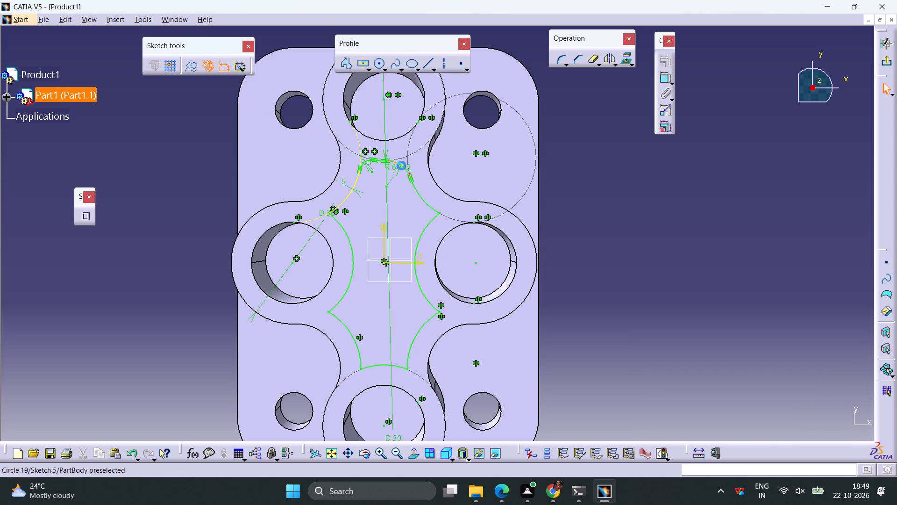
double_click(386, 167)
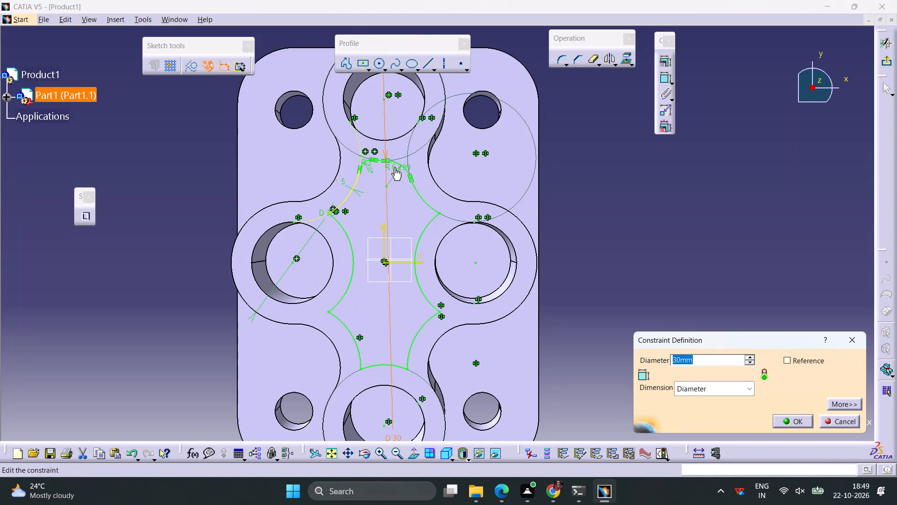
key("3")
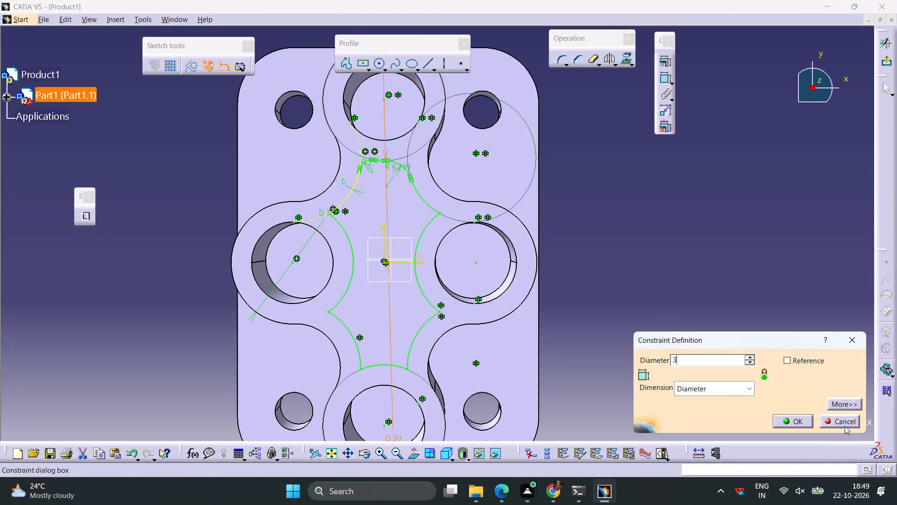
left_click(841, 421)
Set the radius of the corner between the top circle's arc and the upper-right offset arc to 3 mm.
double_click(394, 173)
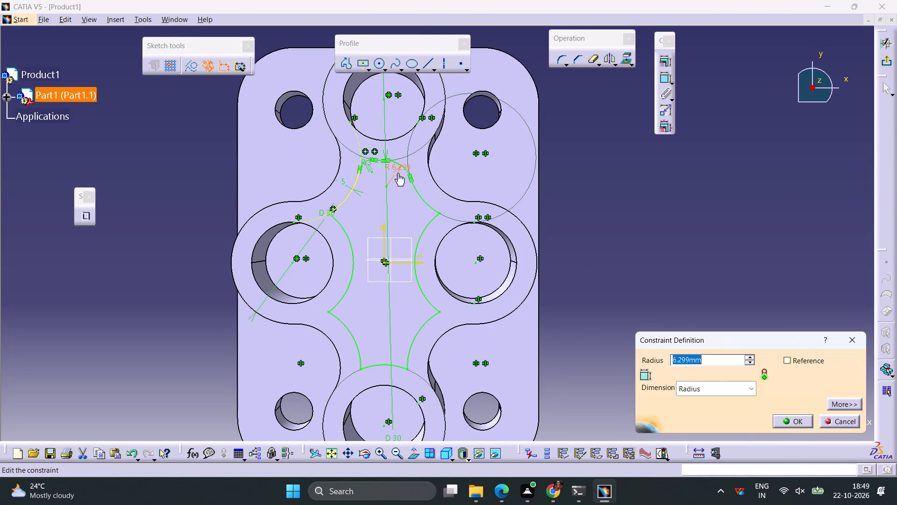
key("3")
key("Return")
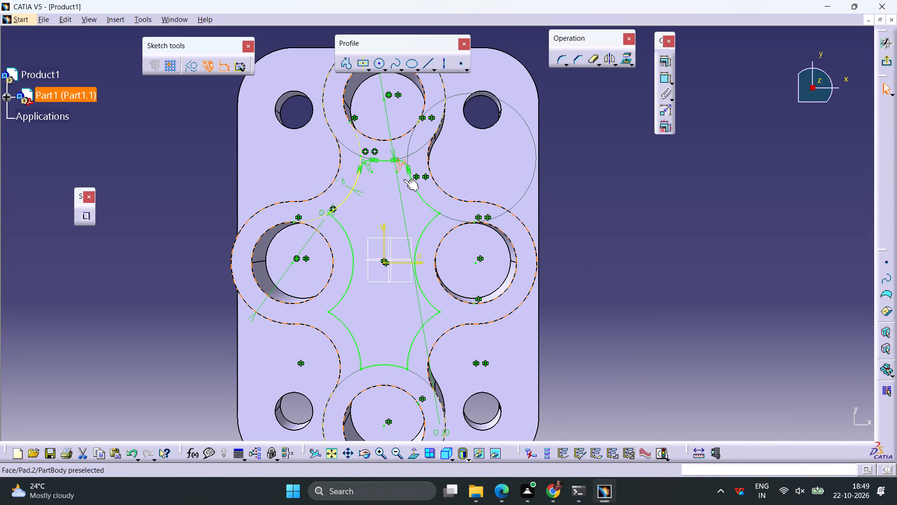
Round the corner between the upper-right offset arc and the right circle's arc with a 3 mm radius.
left_click(434, 209)
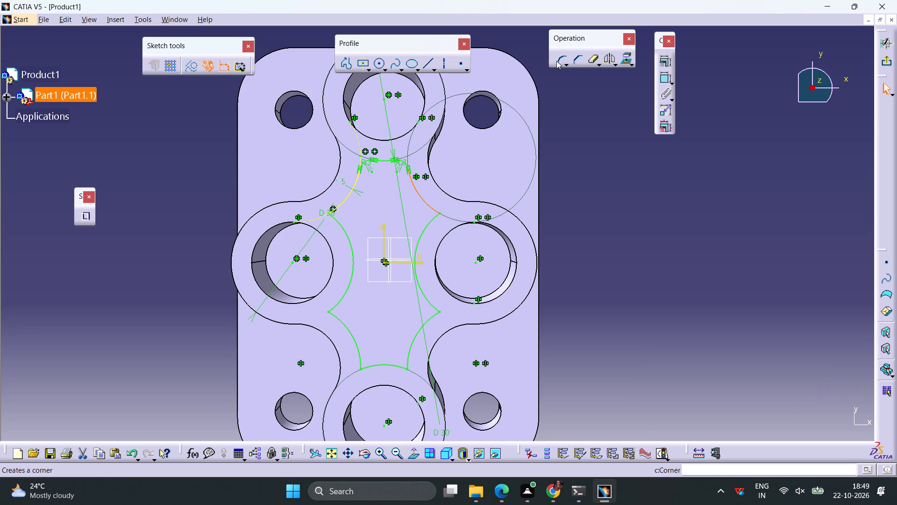
left_click(556, 61)
left_click(429, 222)
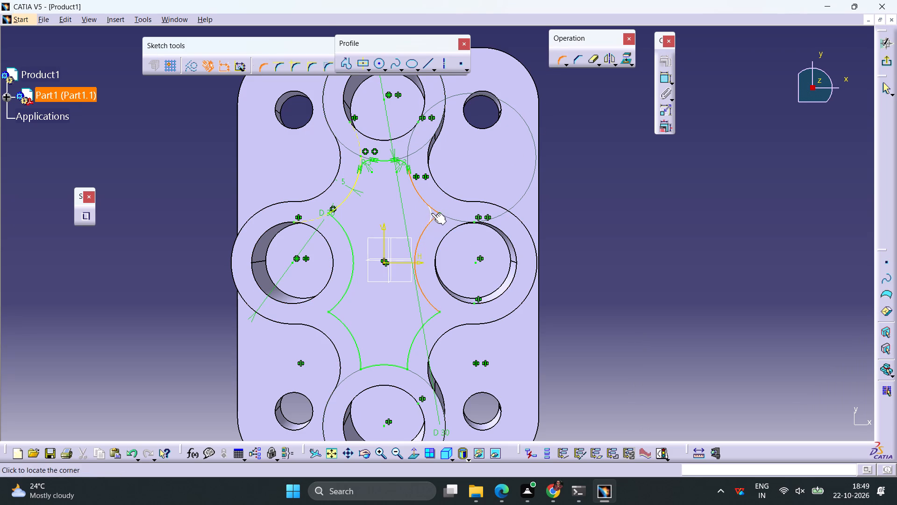
left_click(431, 213)
double_click(422, 210)
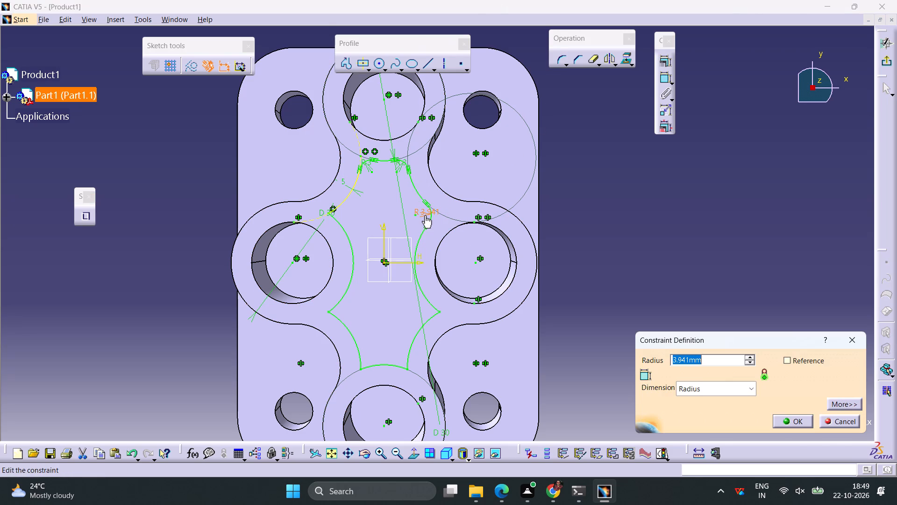
key("3")
key("Return")
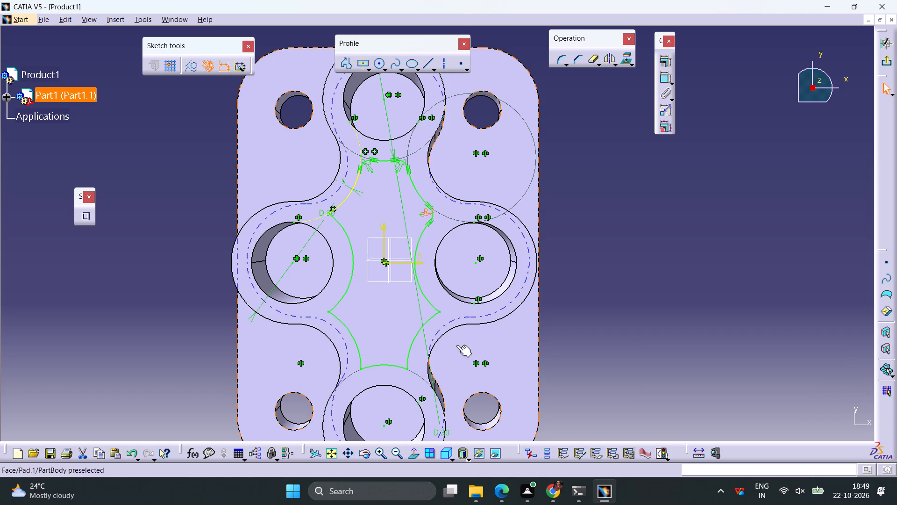
Round the corner between the right circle's arc and the lower-right offset arc with a 3 mm radius.
left_click(432, 308)
left_click(560, 60)
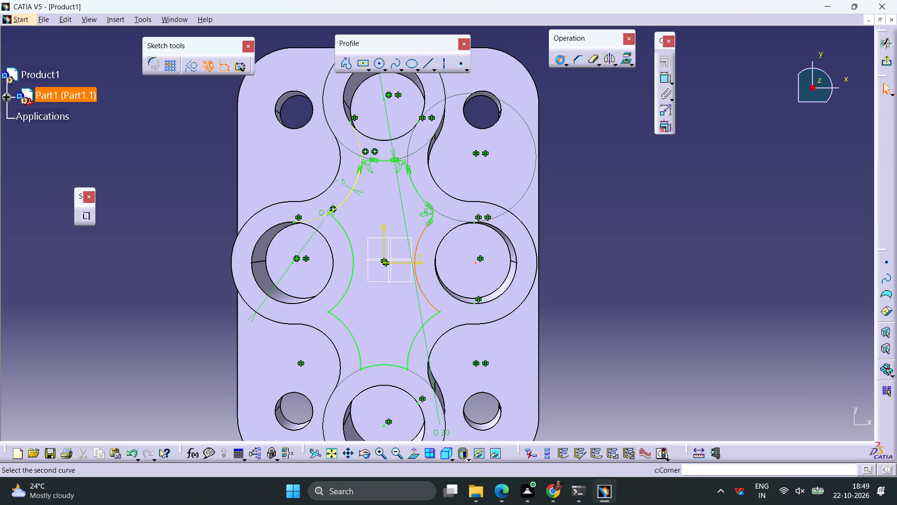
left_click(429, 320)
left_click(430, 316)
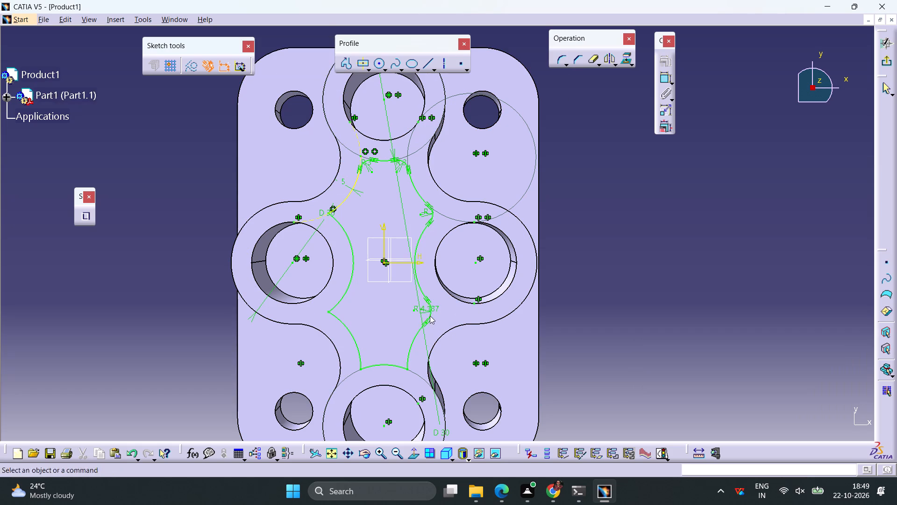
double_click(423, 311)
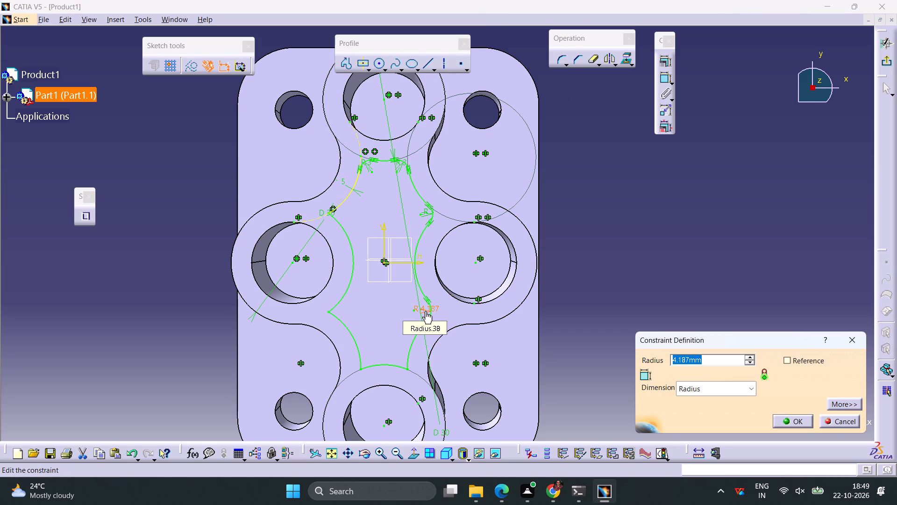
key("3")
key("Return")
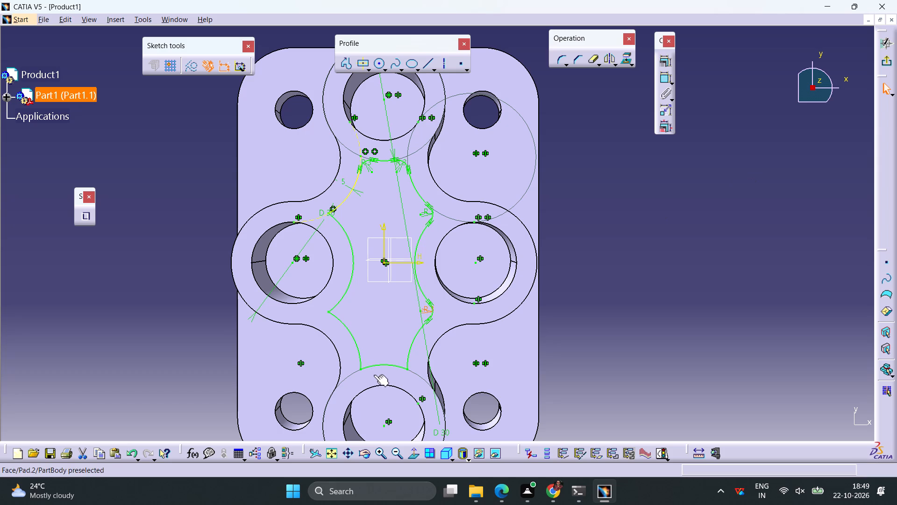
Round the corner between the bottom circle's arc and the lower-right offset arc with a 3 mm radius.
left_click(392, 367)
left_click(560, 60)
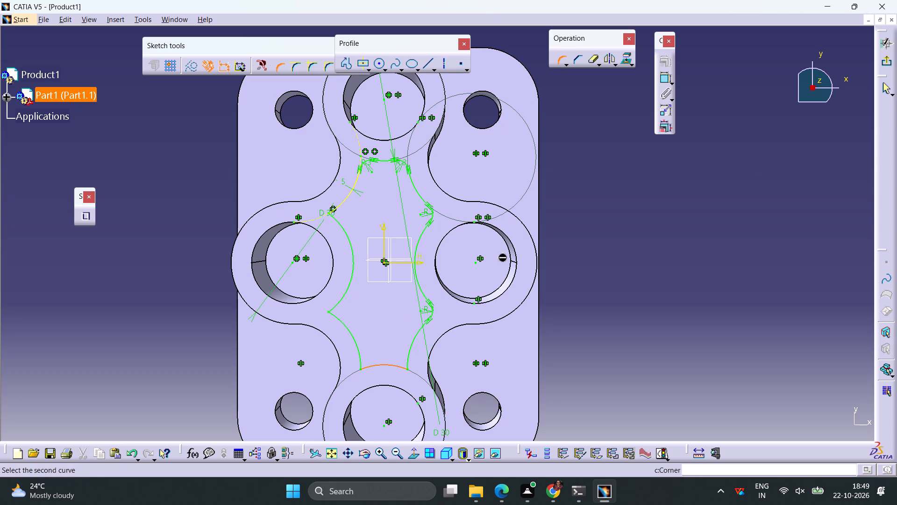
left_click(407, 356)
left_click(406, 358)
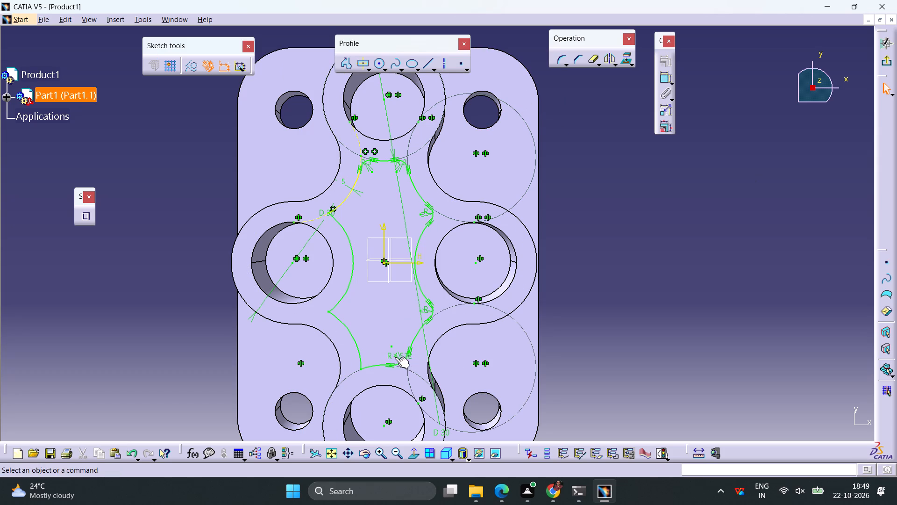
double_click(394, 357)
key("3")
key("Return")
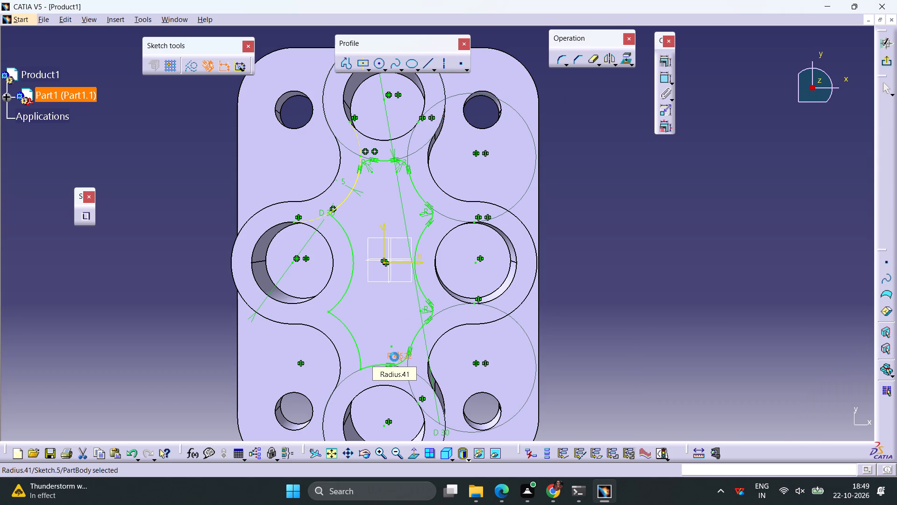
Round the corner between the bottom circle's arc and the lower-left offset arc with a 3 mm radius.
left_click(555, 60)
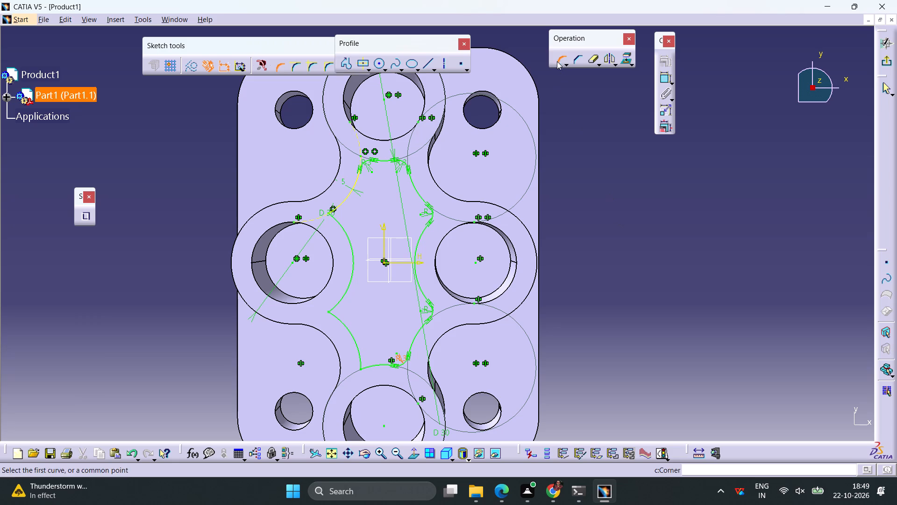
left_click(368, 368)
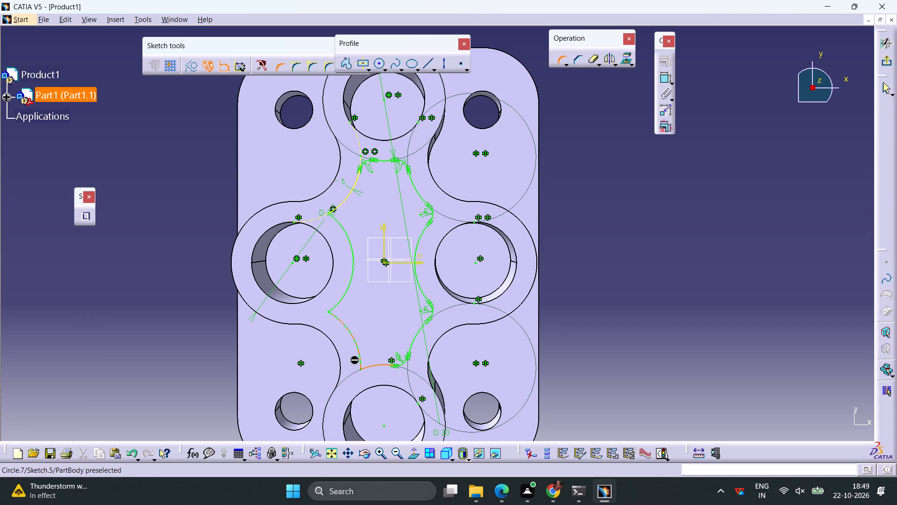
left_click(360, 357)
left_click(363, 360)
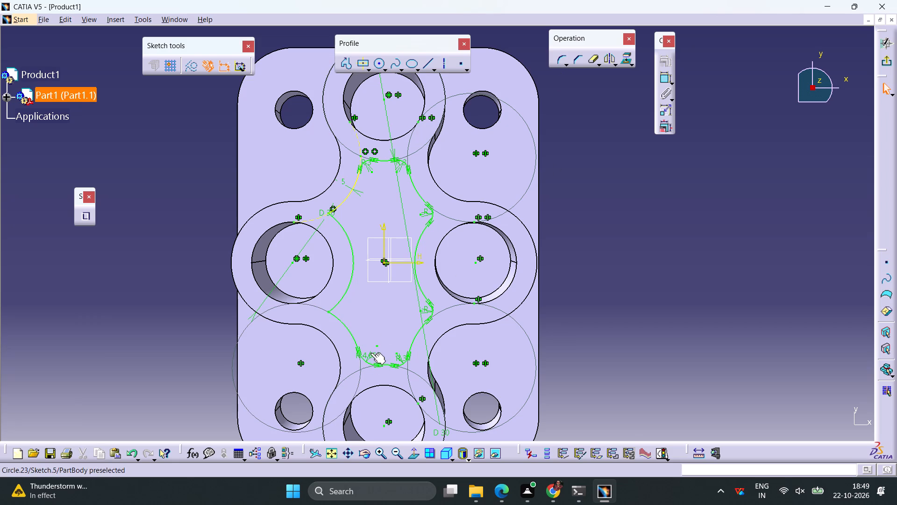
double_click(370, 353)
key("3")
key("Return")
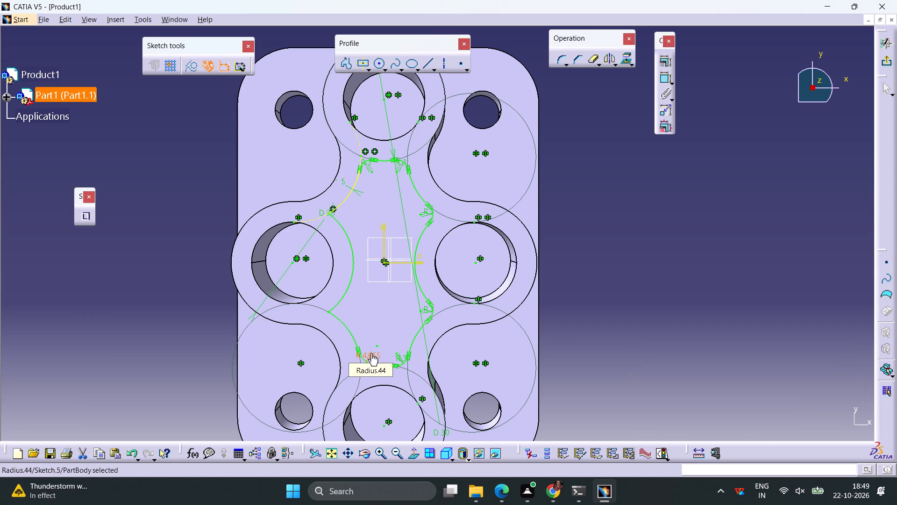
Round the corner between the lower-left offset arc and the left circle's arc with a 3 mm radius.
left_click(343, 321)
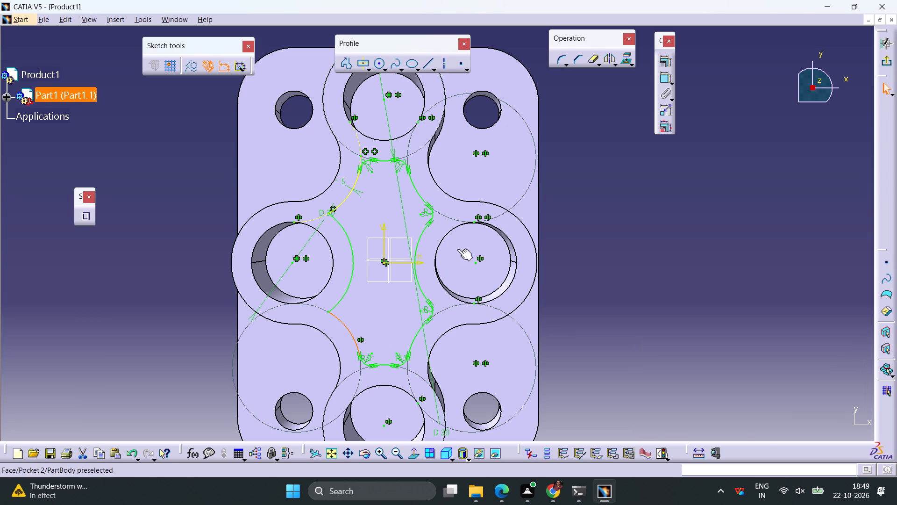
left_click(556, 58)
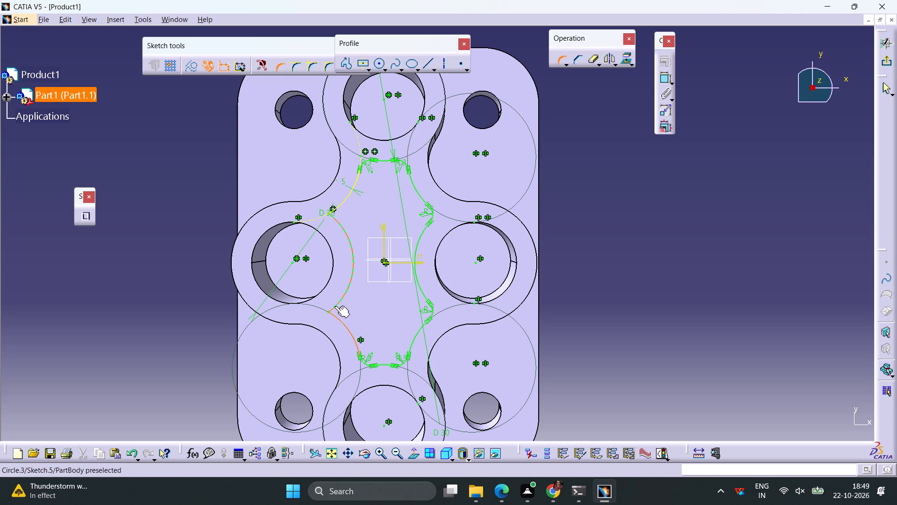
left_click(335, 306)
left_click(337, 308)
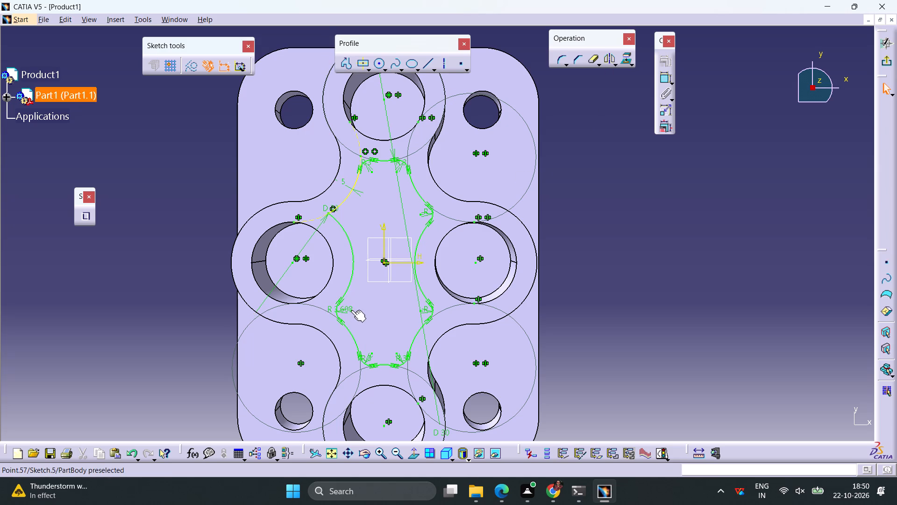
double_click(346, 310)
key("3")
key("Return")
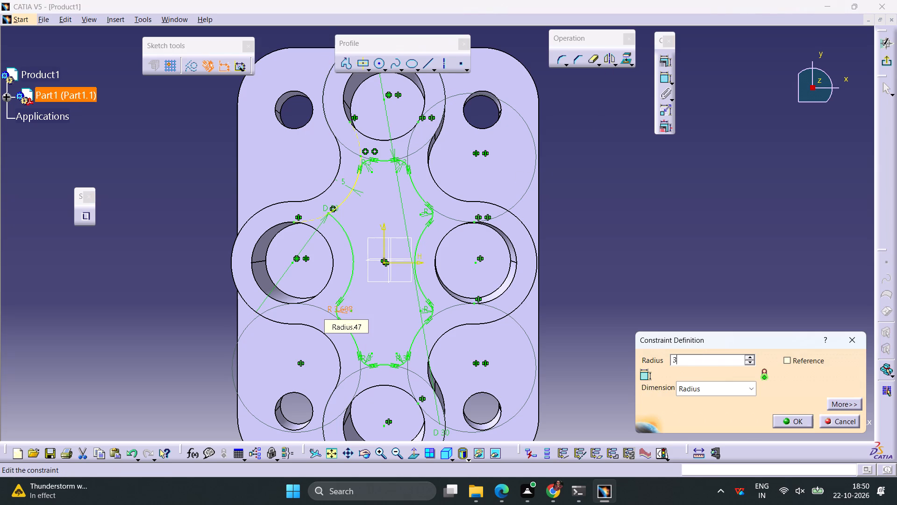
Round the corner between the upper-left offset arc and the left circle's arc with a 3 mm radius.
left_click(337, 205)
left_click(562, 61)
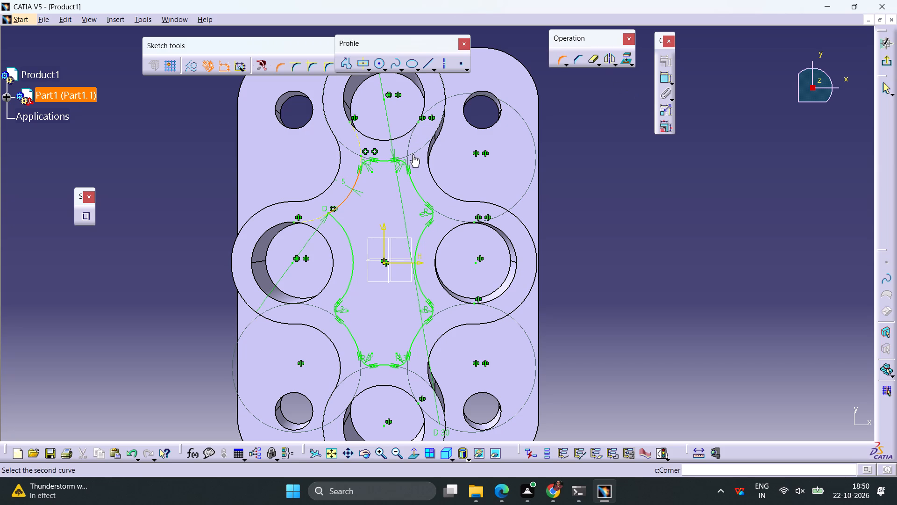
left_click(339, 223)
left_click(339, 213)
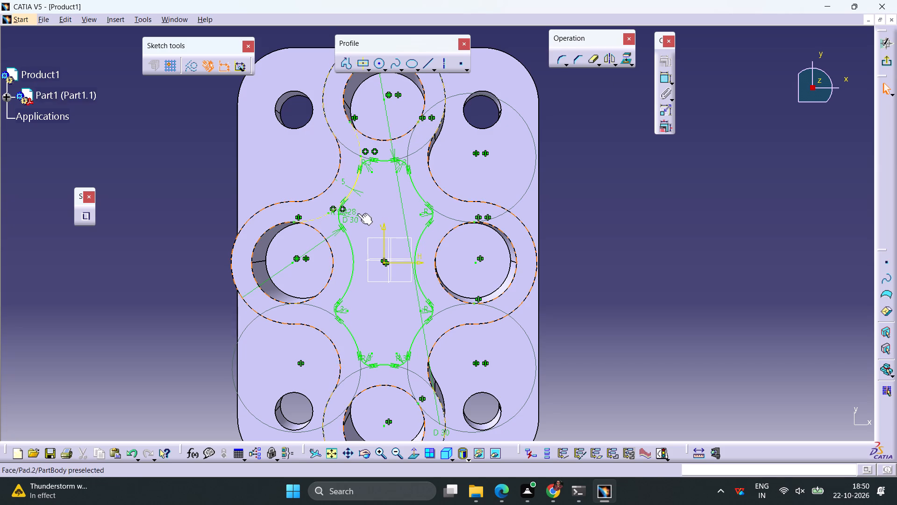
double_click(352, 212)
key("3")
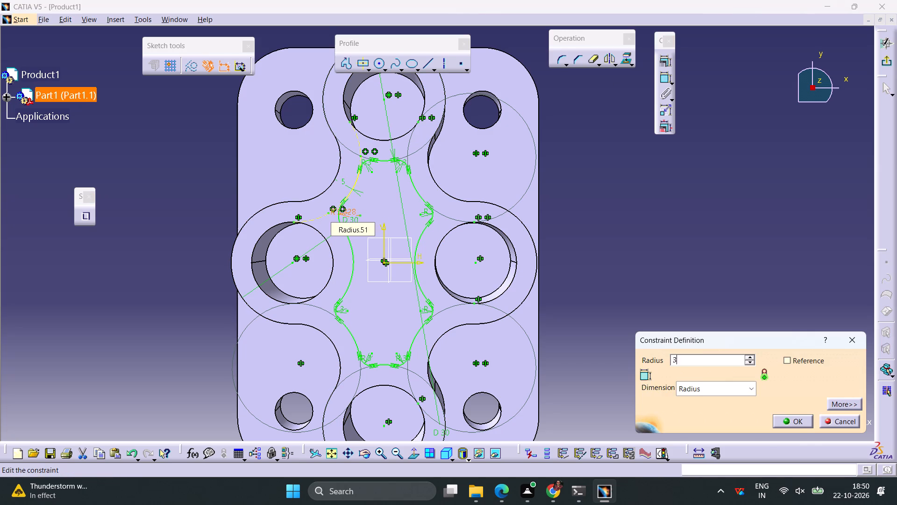
key("Return")
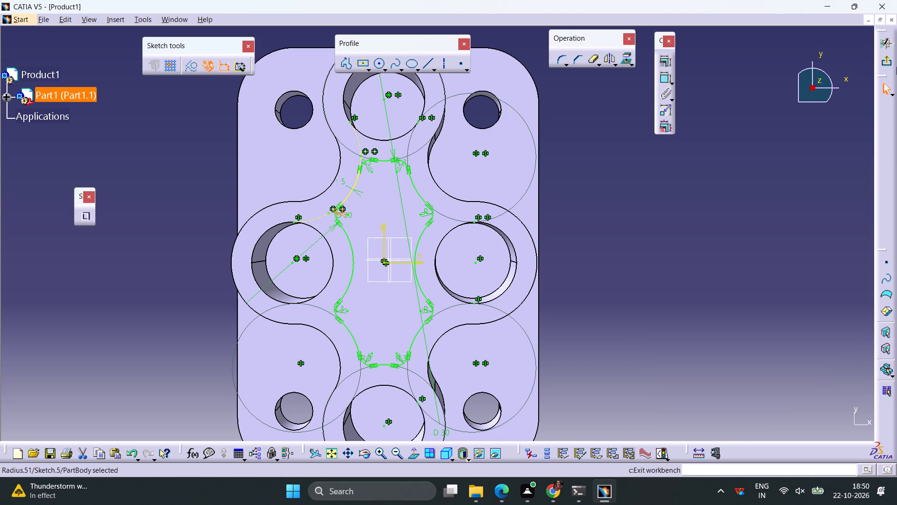
Finish the sketch and cut the rounded inner profile as a pocket 10 mm deep.
left_click(887, 61)
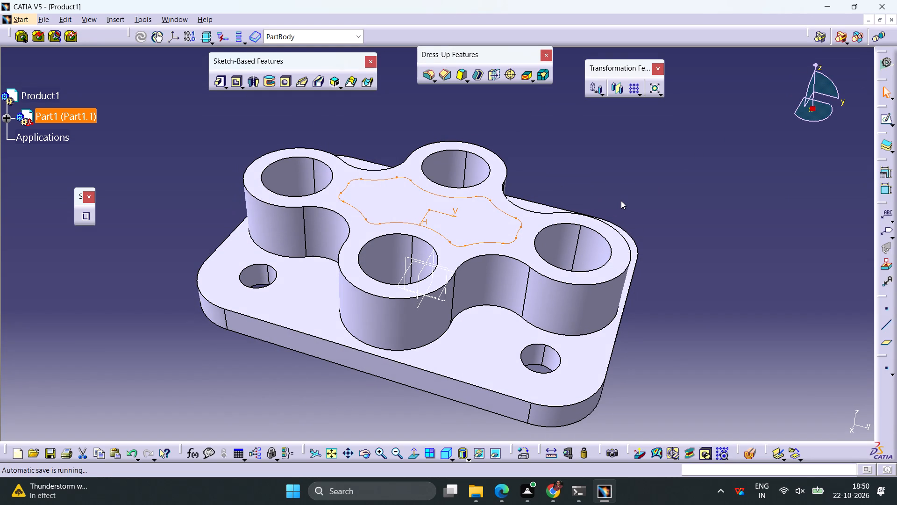
left_click(235, 81)
type("10")
key("Return")
left_click(668, 181)
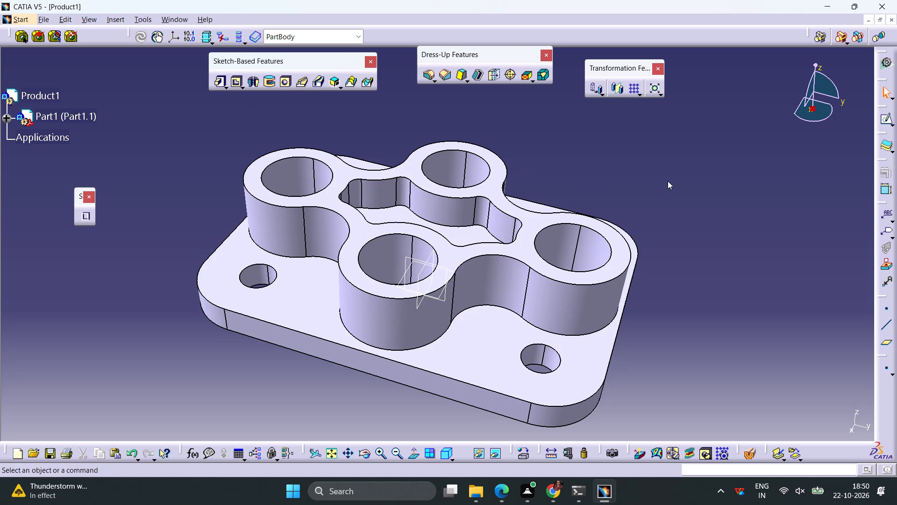
Save the part as a CATPart named 1 in the internship folder on the Desktop.
left_click(45, 22)
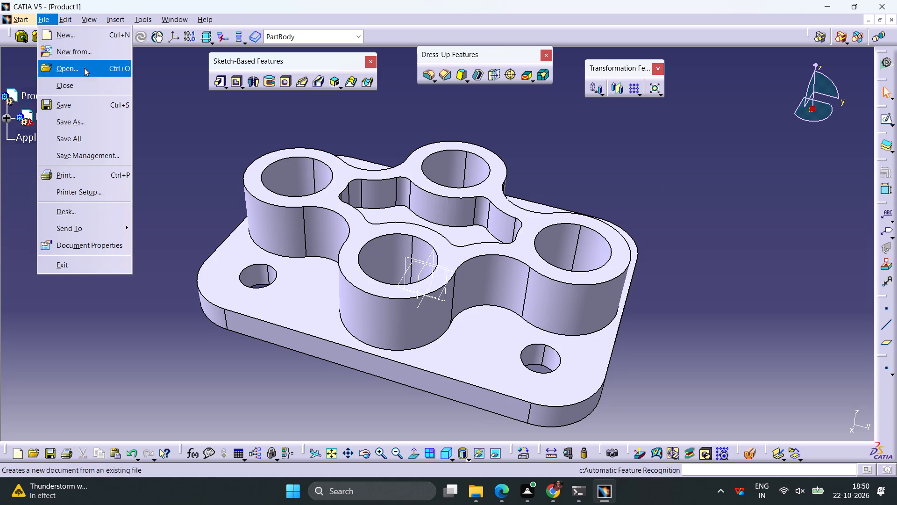
left_click(84, 117)
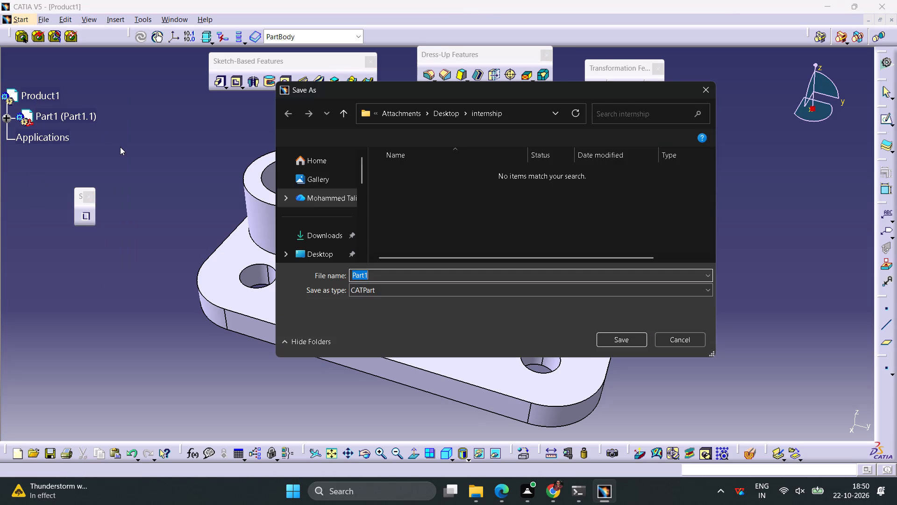
left_click(326, 214)
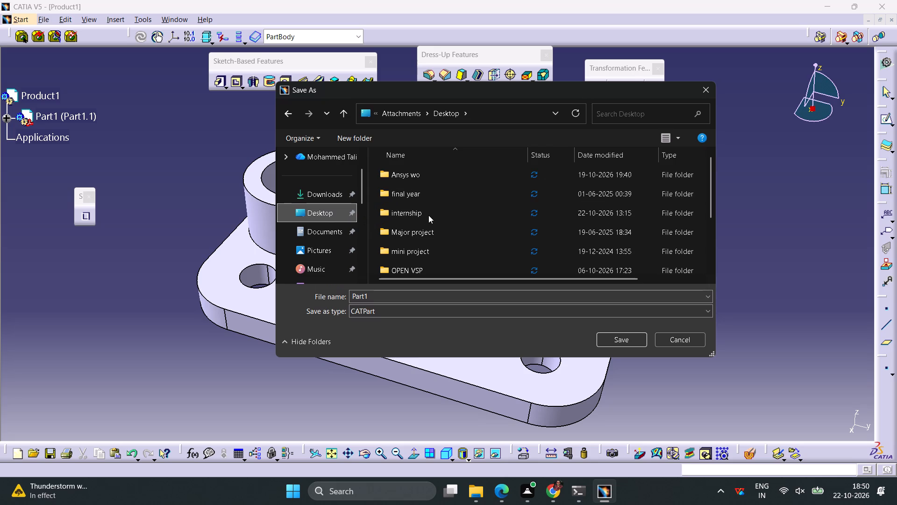
double_click(425, 216)
left_click(612, 337)
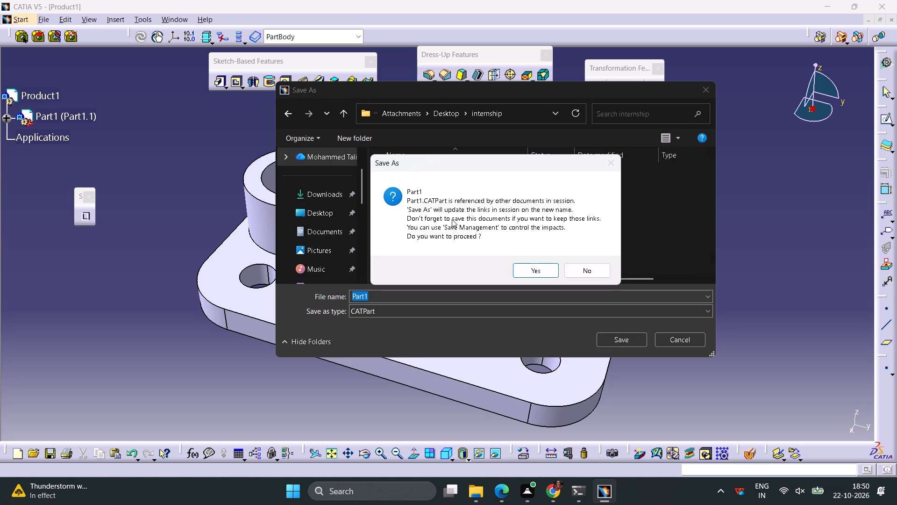
left_click(575, 267)
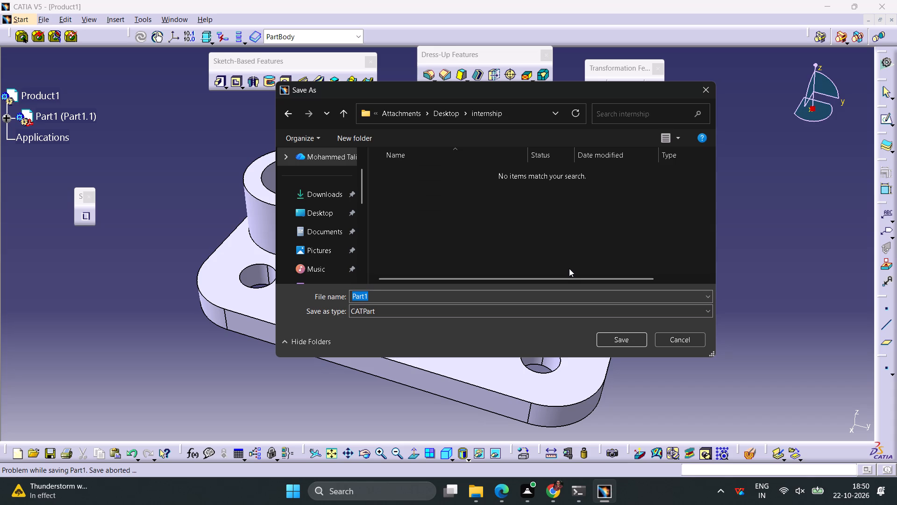
left_click(378, 295)
key("BackSpace")
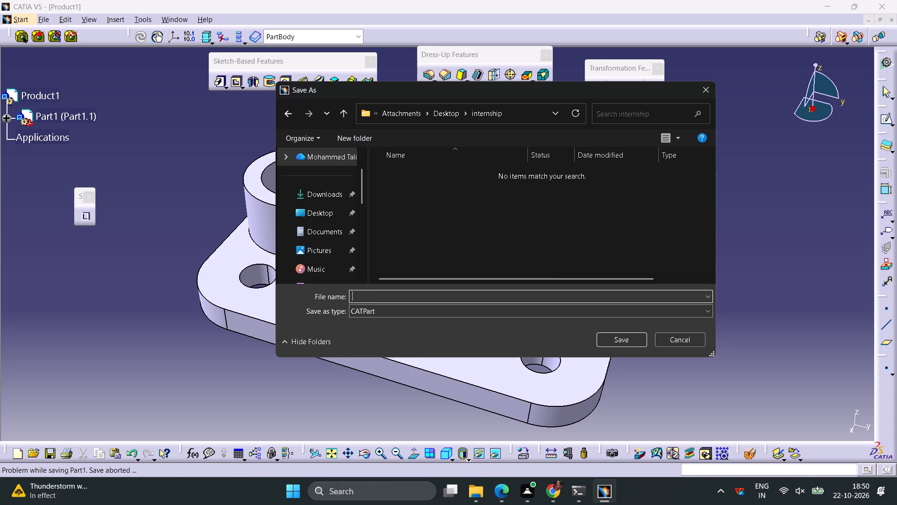
key("1")
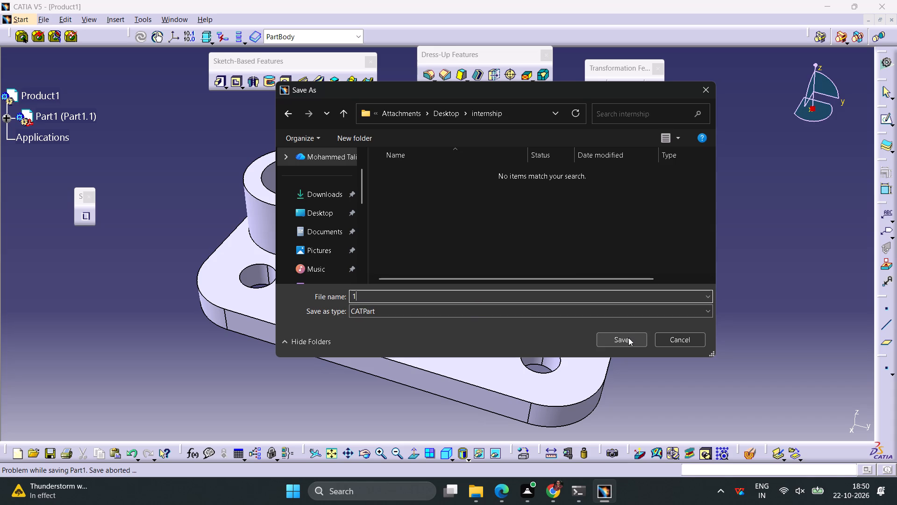
left_click(628, 338)
left_click(545, 270)
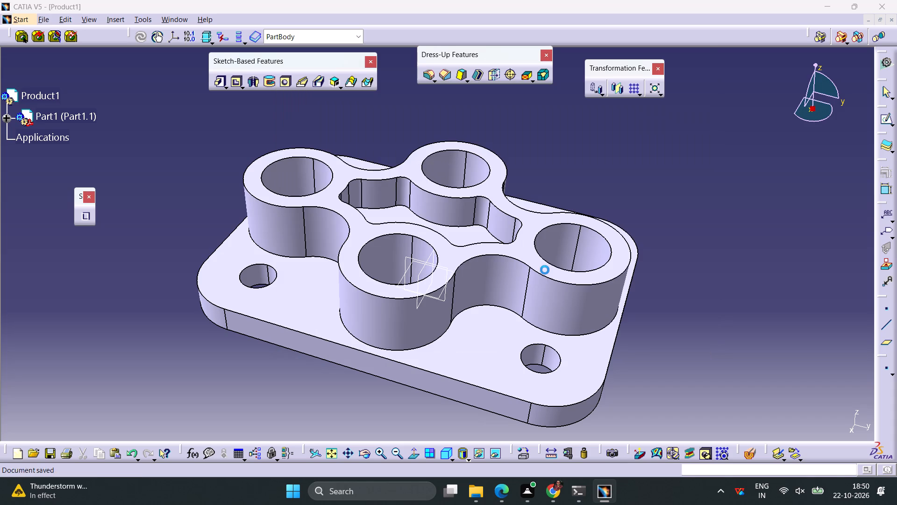
Save a copy of the part in igs format, named 1, in the internship folder.
left_click(43, 18)
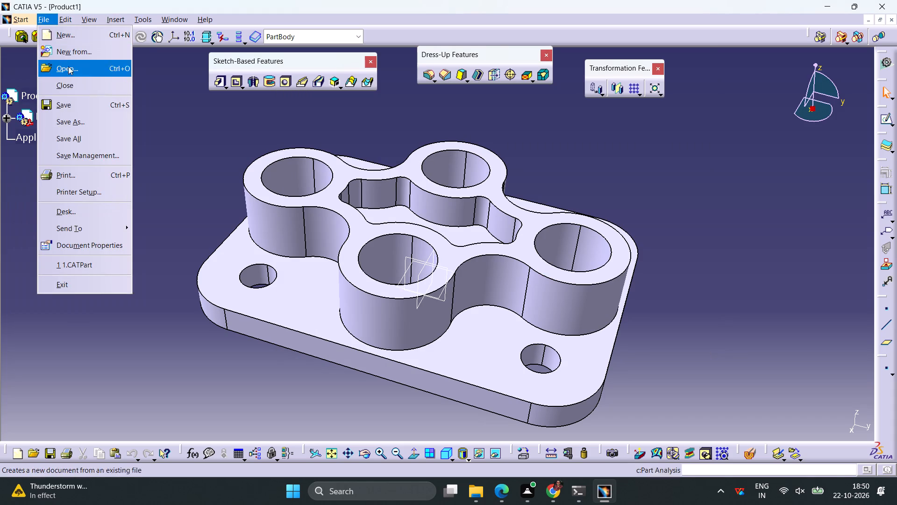
left_click(78, 127)
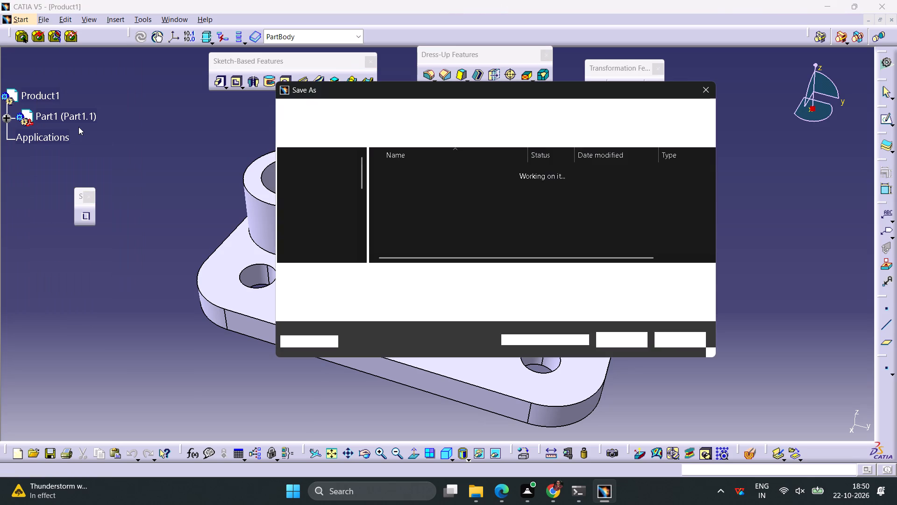
left_click(399, 289)
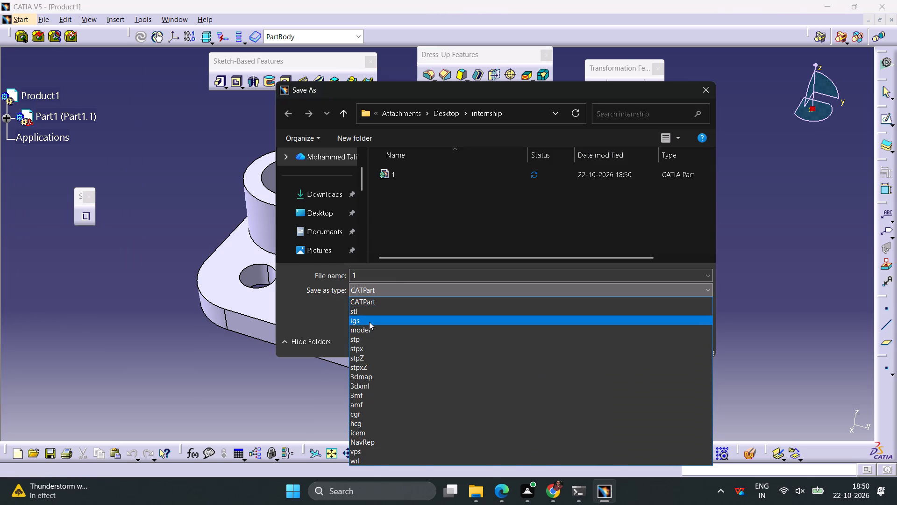
left_click(369, 322)
left_click(610, 340)
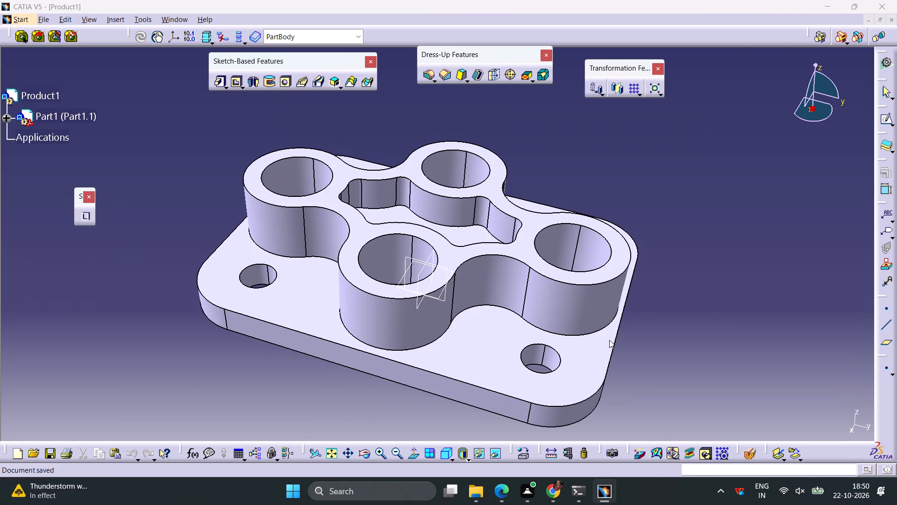
Stop the macro recording.
left_click(145, 20)
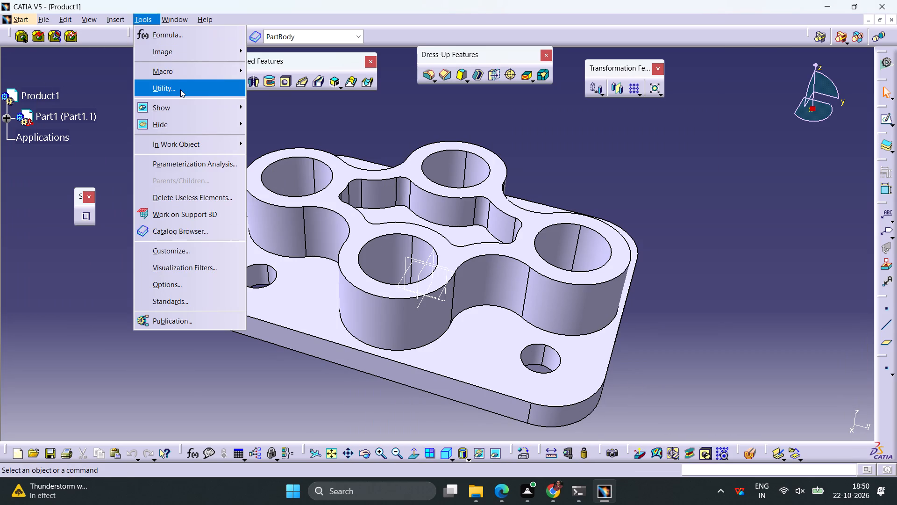
left_click(176, 75)
left_click(299, 109)
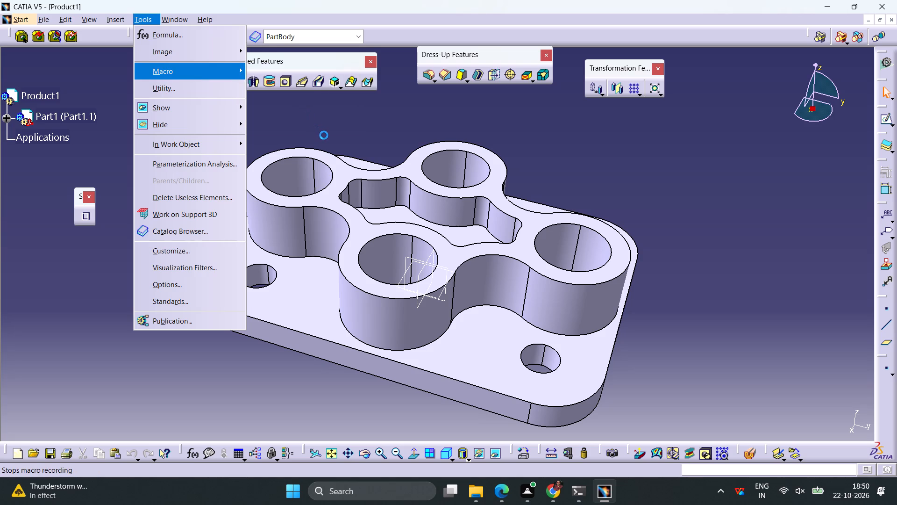